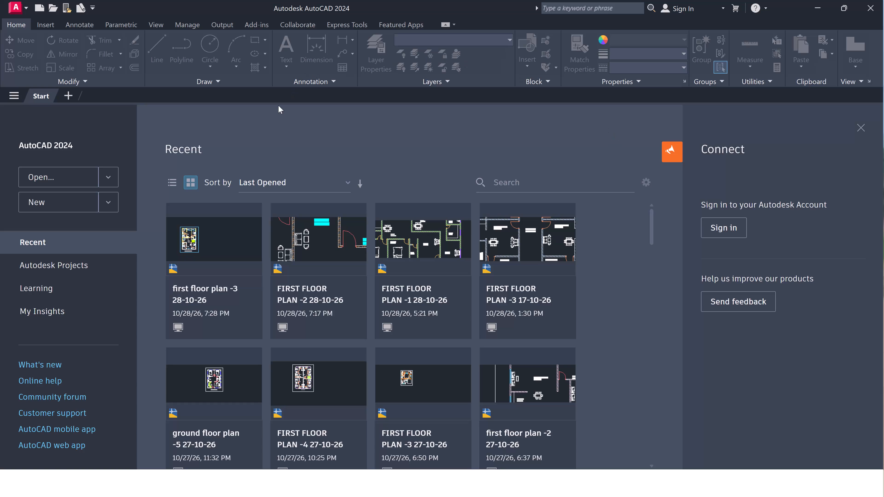
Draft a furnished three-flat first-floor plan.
Create a new blank drawing.
double_click(68, 203)
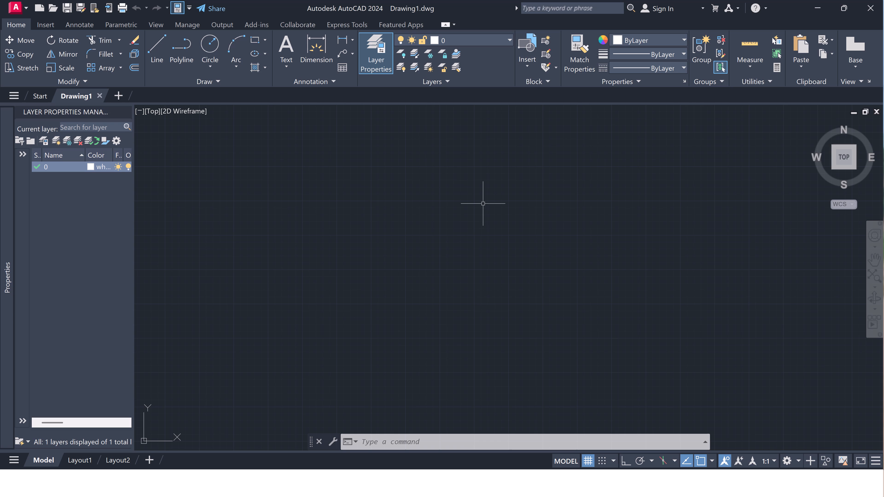
Set the drawing units to Engineering length with 0'-0" precision and the insertion scale to Inches.
scroll(483, 204, "down", 1)
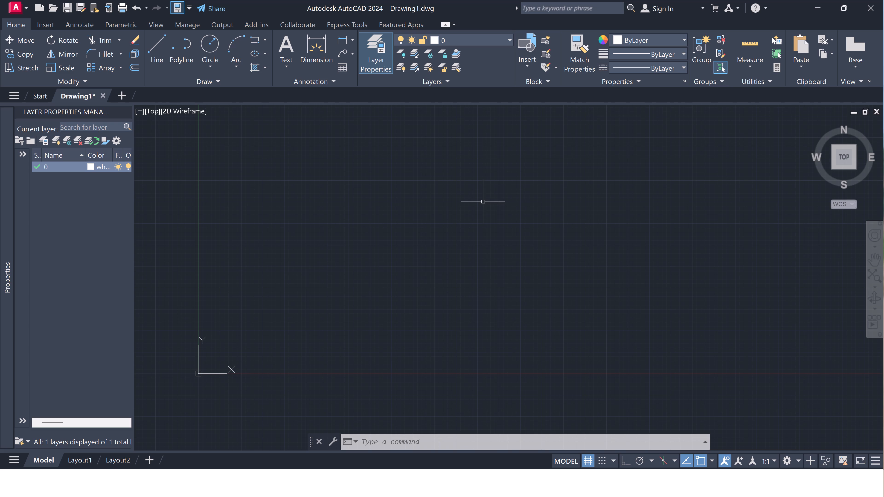
scroll(483, 202, "down", 1)
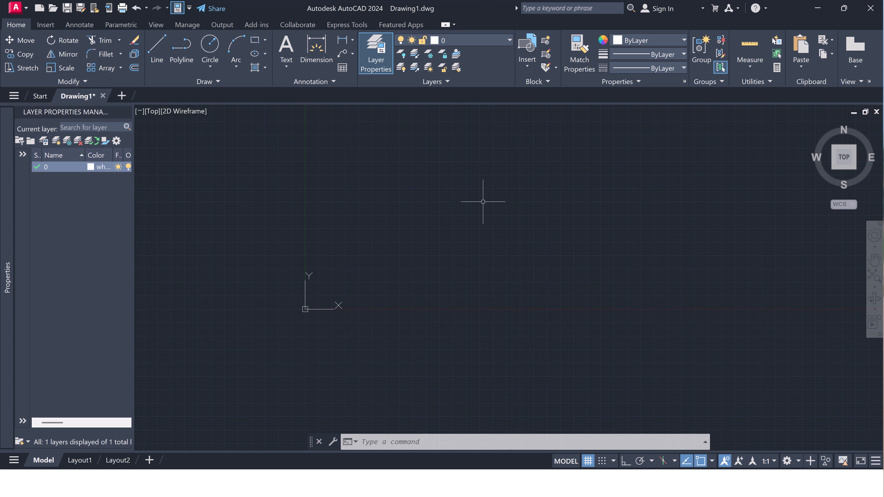
scroll(483, 202, "up", 1)
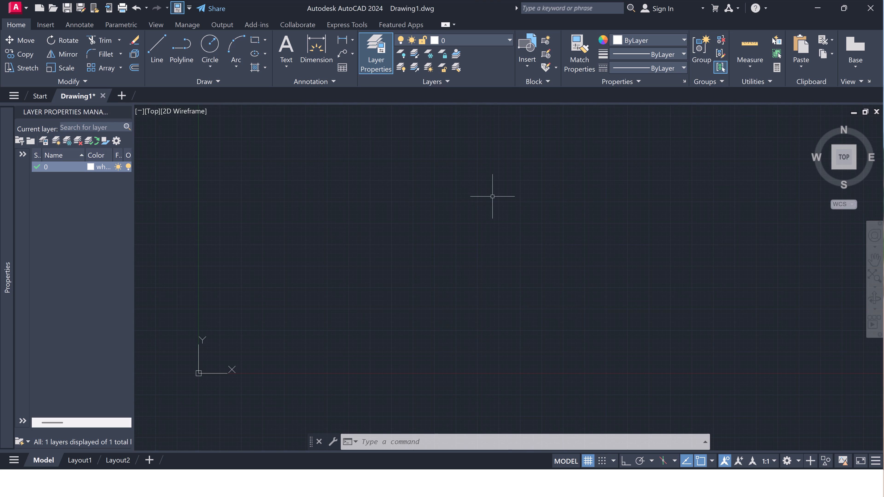
type("un")
key("space")
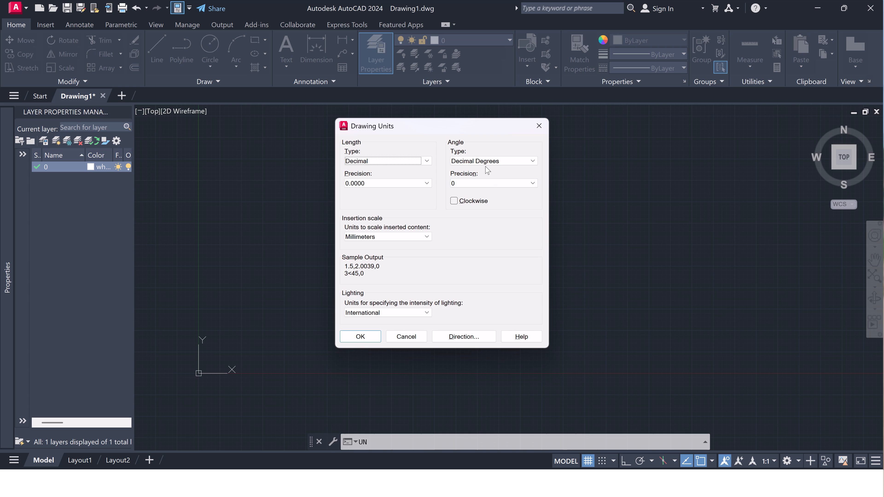
left_click(387, 158)
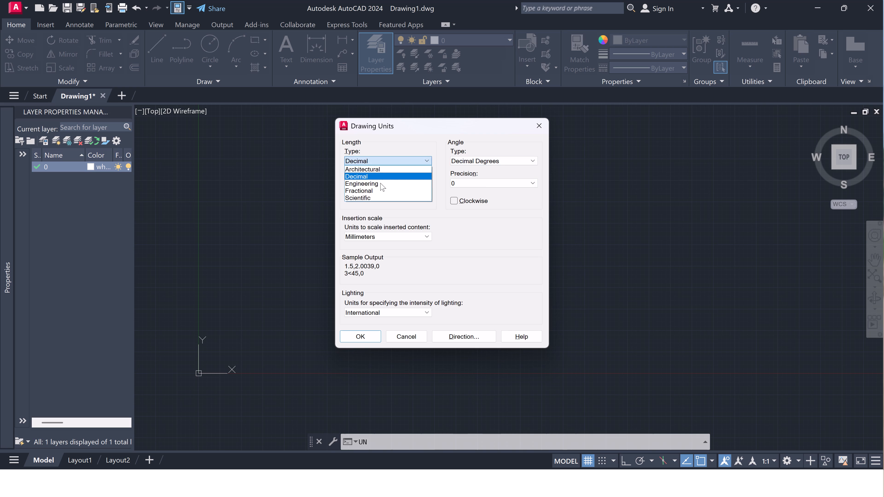
left_click(380, 185)
left_click(385, 183)
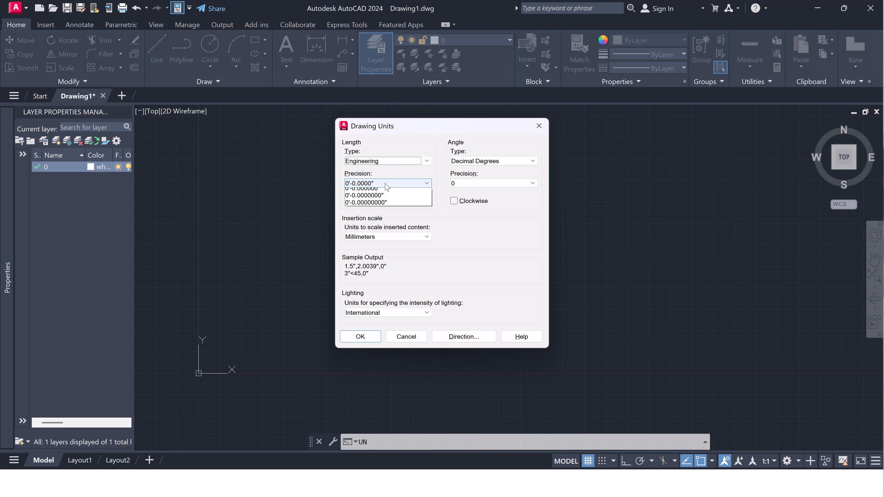
left_click(382, 191)
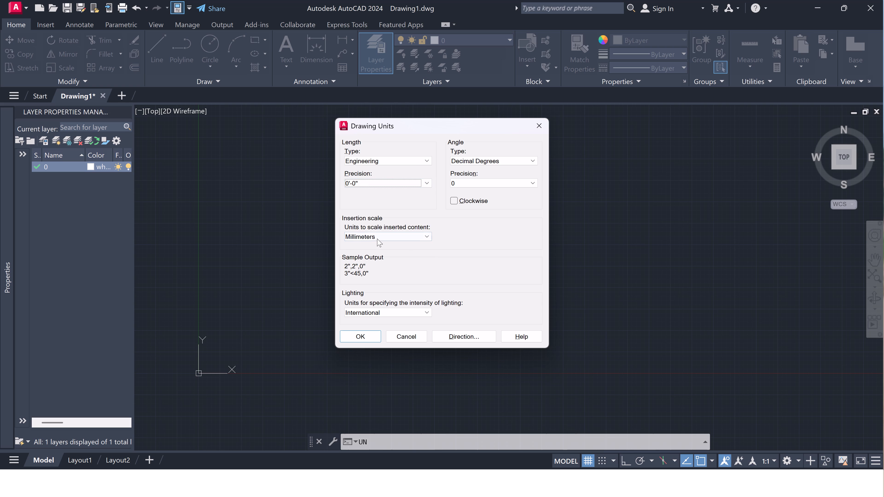
left_click(377, 235)
left_click(371, 249)
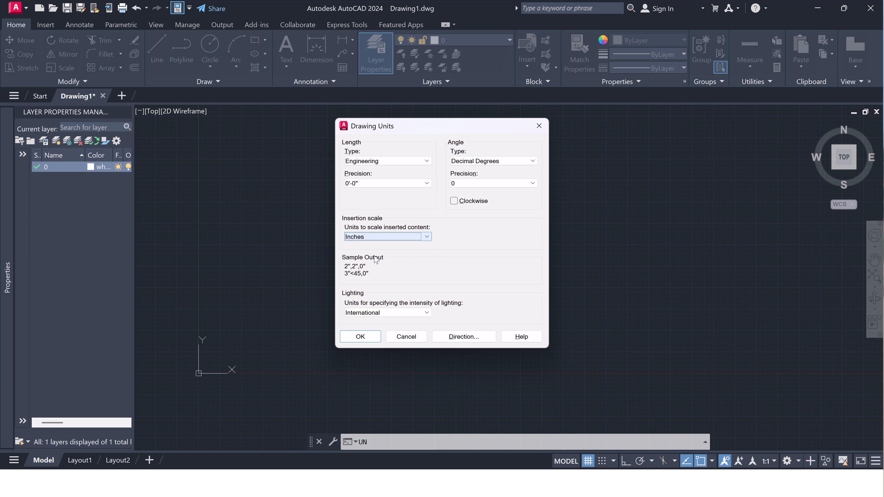
left_click(362, 331)
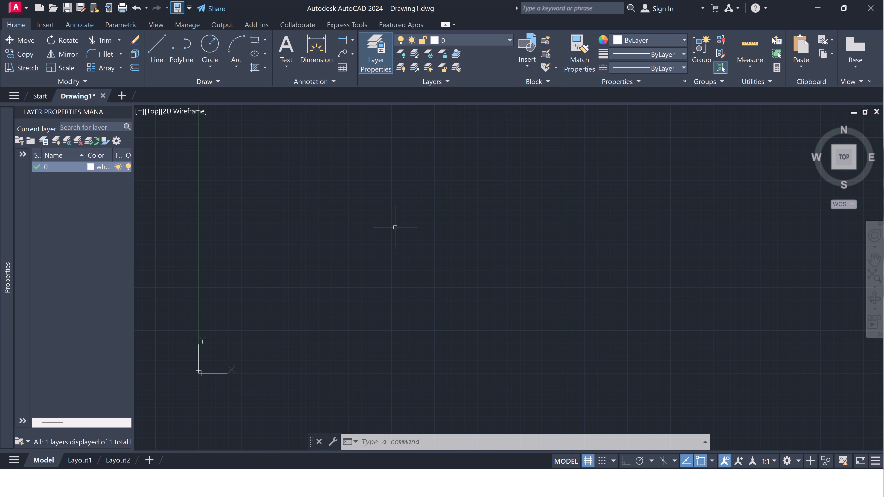
Draw one horizontal and one vertical construction line through a common point with Ortho on.
type("xl")
key("space")
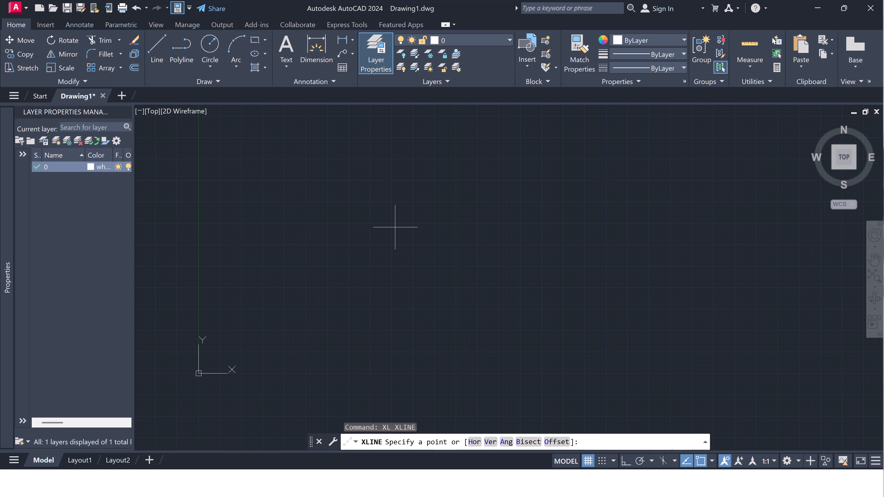
left_click(355, 182)
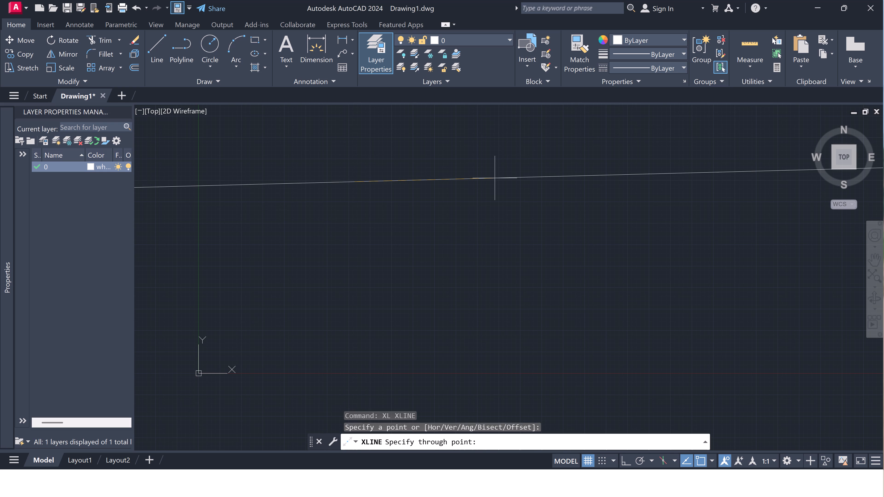
key("F8")
left_click(426, 185)
left_click(381, 262)
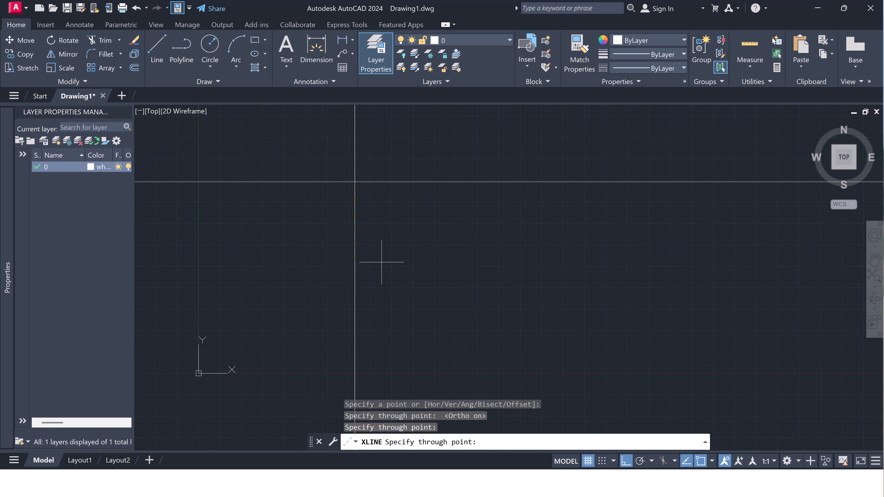
key("Escape")
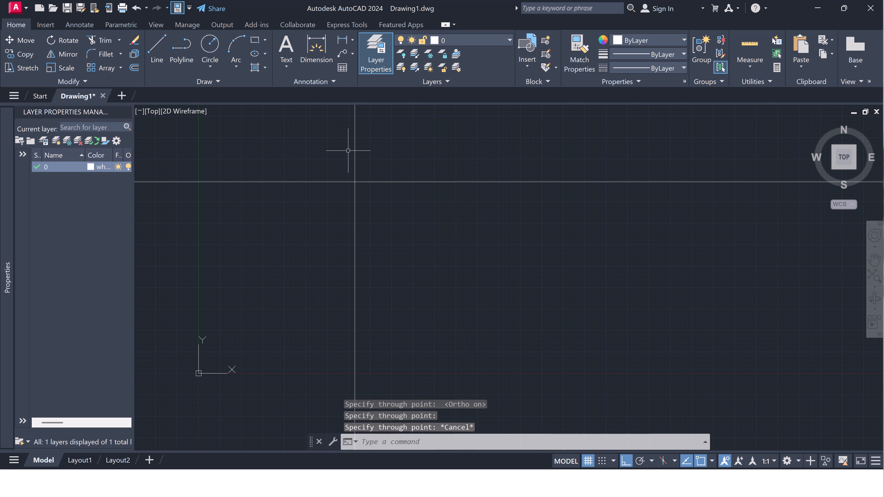
Trim the construction lines beyond their intersection, above and to its left, to leave an upper-left outer corner.
type("tr")
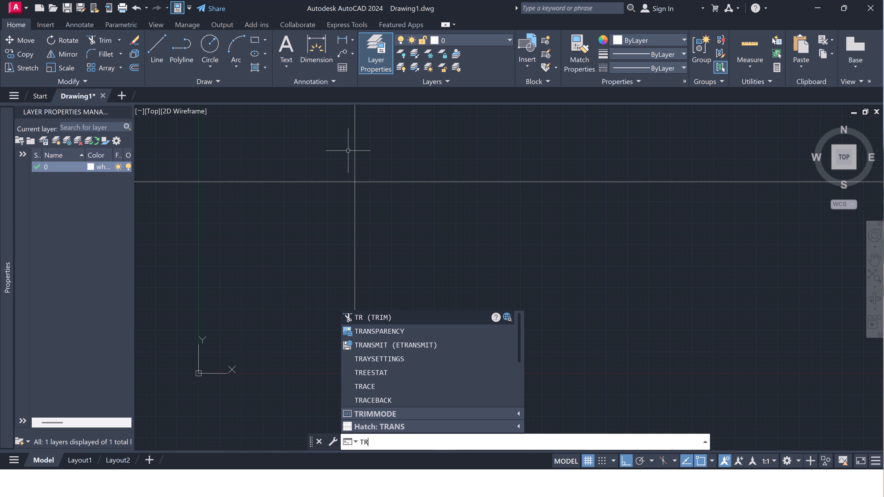
key("space")
scroll(340, 164, "up", 1)
left_click(340, 164)
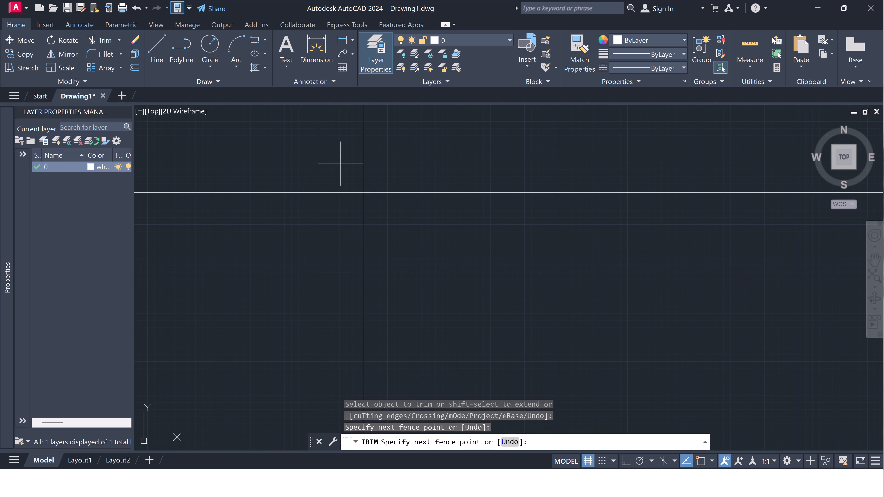
left_click_drag(290, 265, 293, 251)
left_click(300, 205)
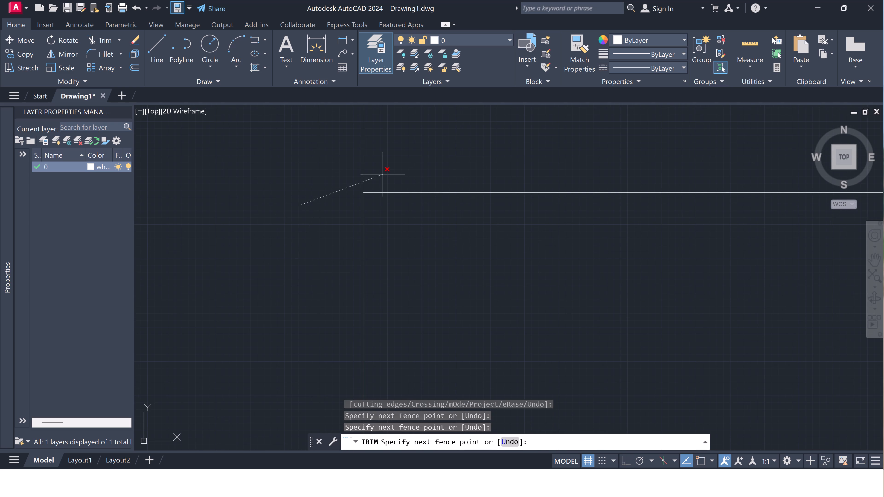
left_click(440, 170)
key("Escape")
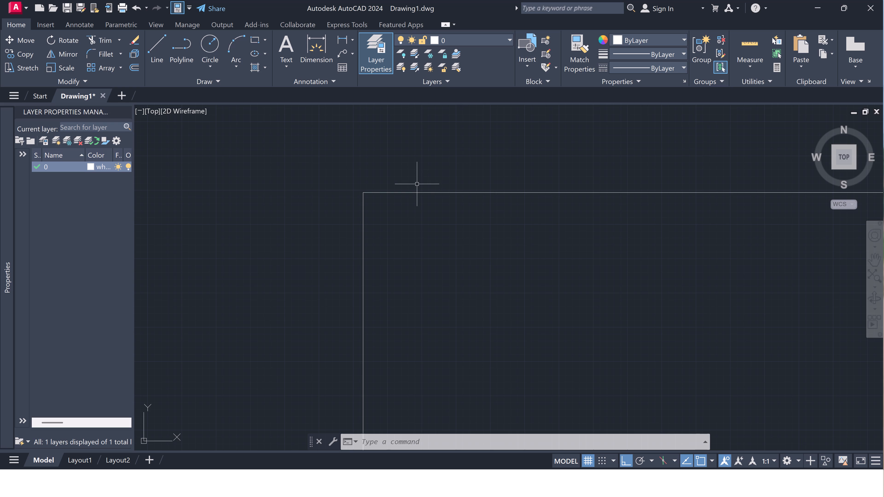
Offset the top horizontal line and the left vertical line 9" inward to form the outer walls.
scroll(421, 199, "up", 3)
scroll(421, 193, "down", 2)
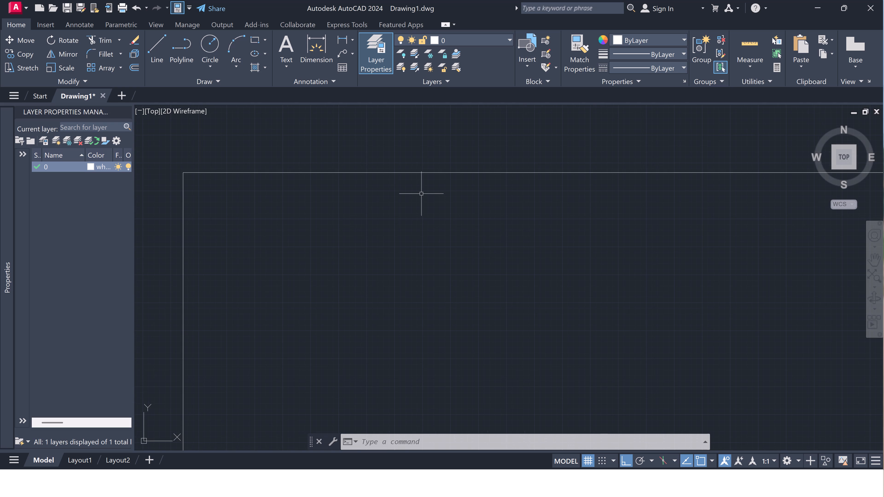
scroll(421, 193, "down", 1)
scroll(355, 175, "up", 2)
scroll(395, 204, "up", 2)
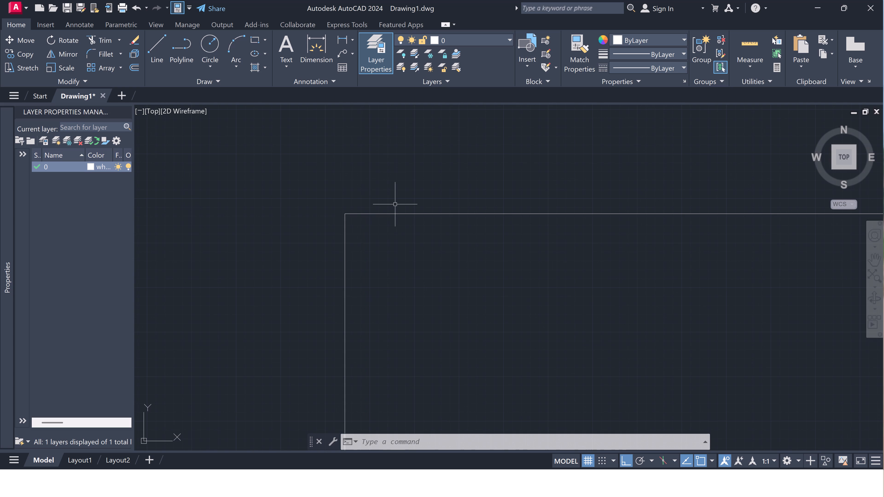
scroll(398, 206, "up", 2)
key("o")
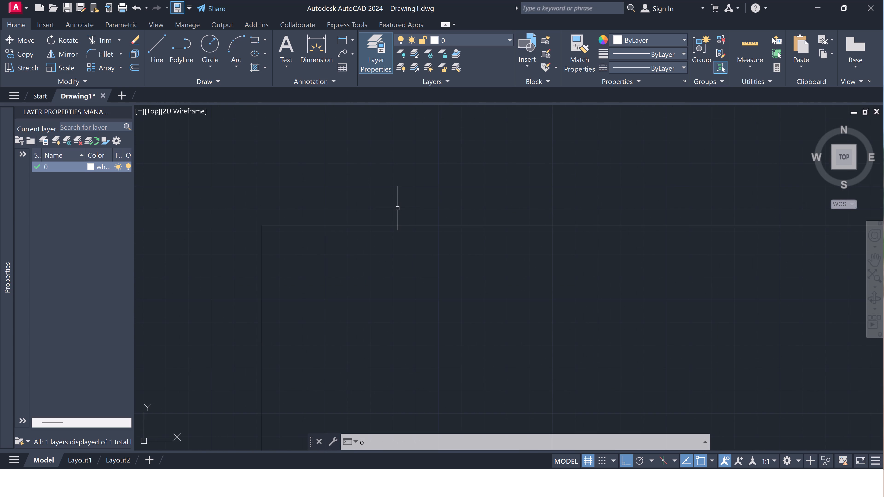
key("space")
left_click(399, 222)
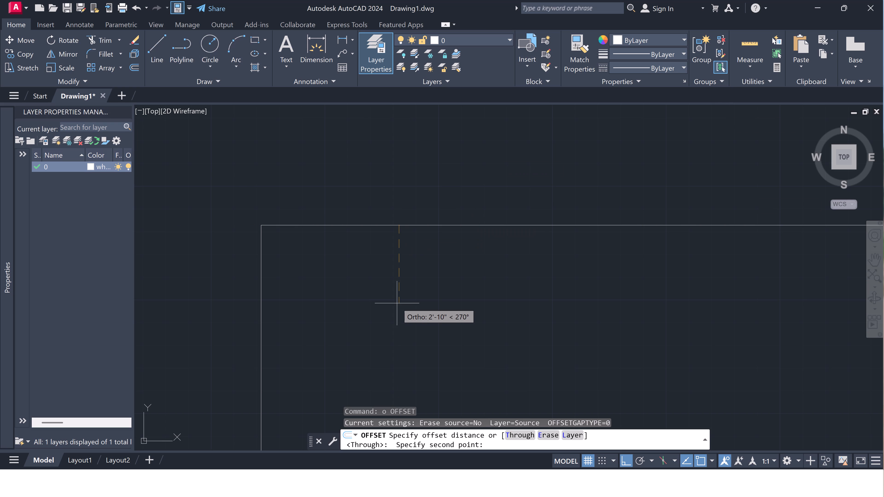
key("9")
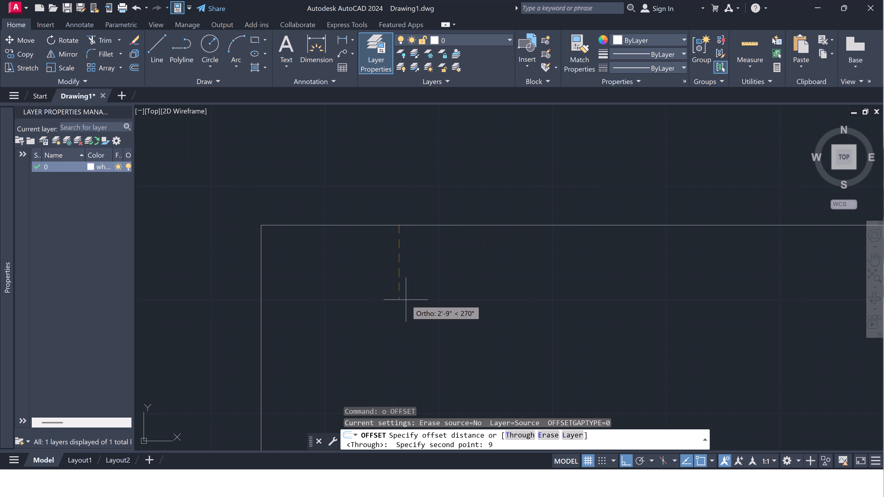
type("\"")
key("space")
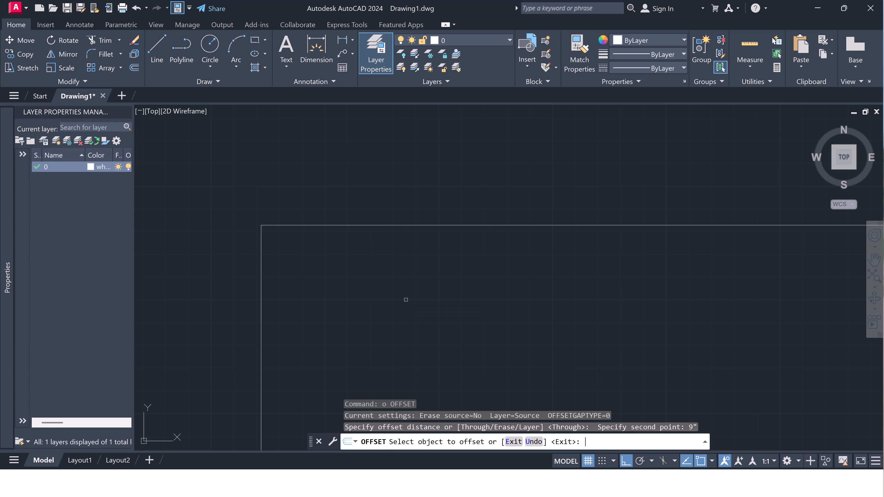
scroll(333, 207, "up", 2)
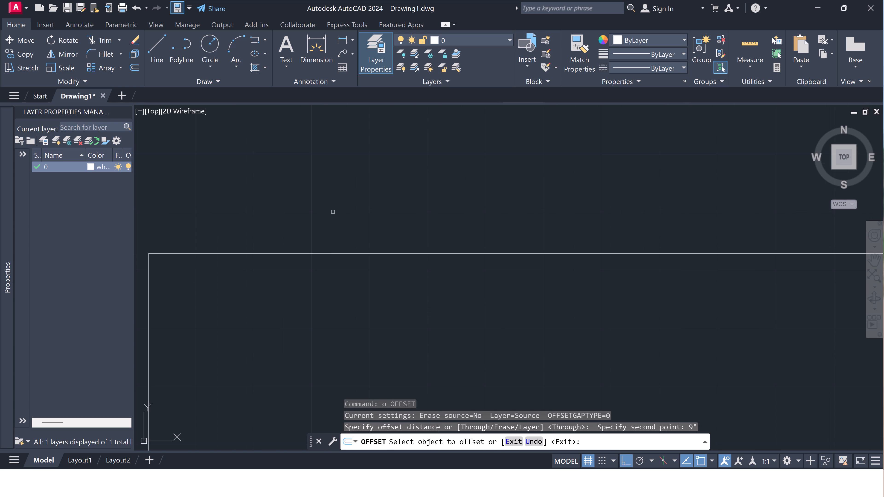
left_click_drag(328, 254, 323, 264)
left_click(315, 290)
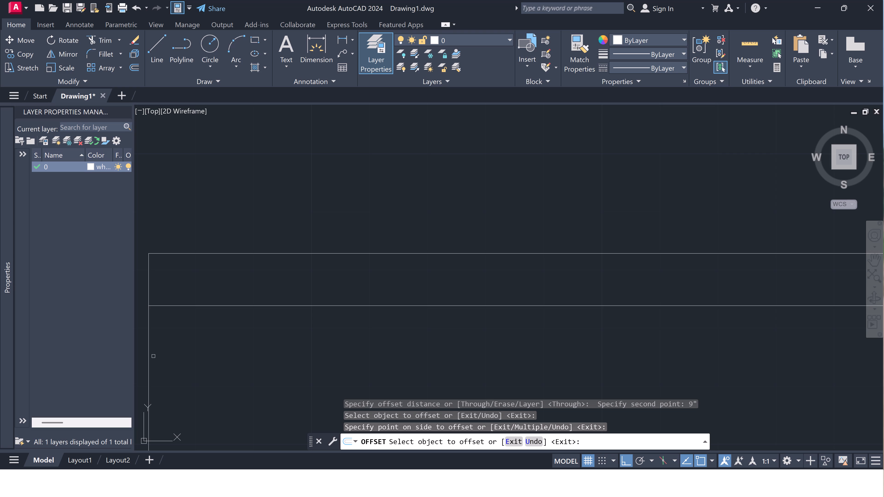
left_click_drag(148, 353, 170, 349)
left_click(342, 342)
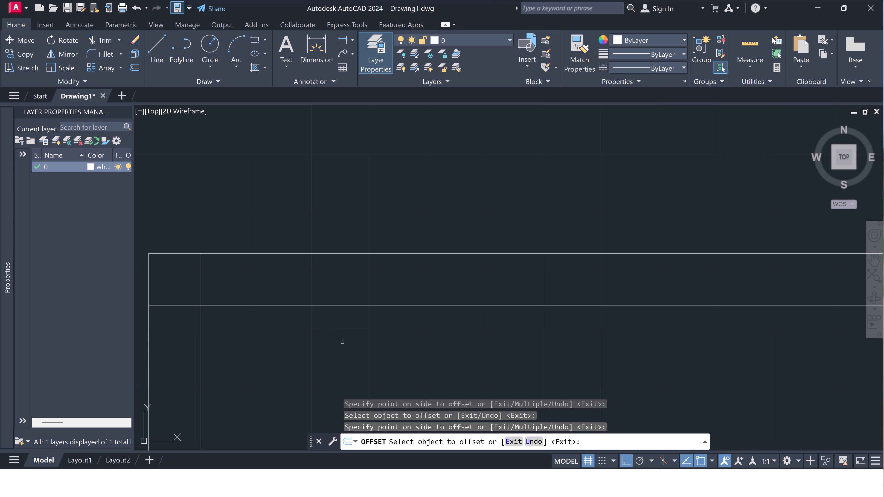
key("Escape")
Offset the inner line of the top wall 10' downward to set the depth of the first room.
key("space")
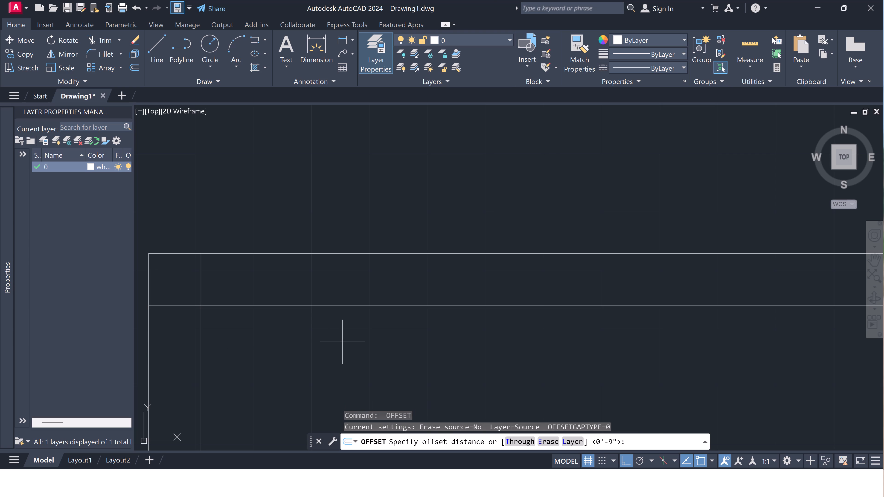
scroll(353, 262, "down", 1)
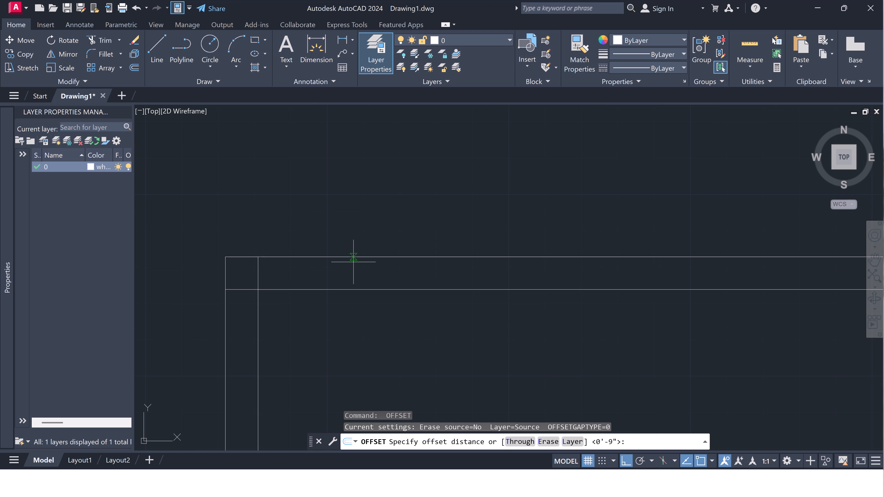
scroll(353, 262, "down", 3)
scroll(363, 292, "up", 2)
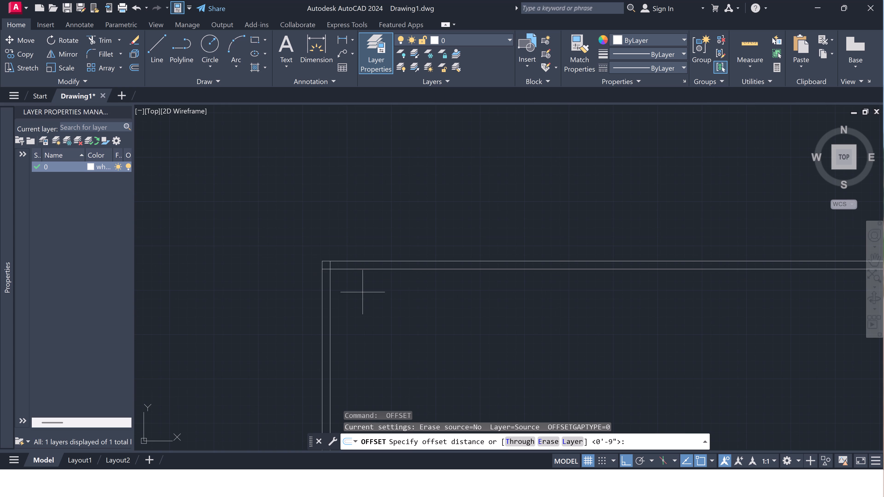
left_click(451, 234)
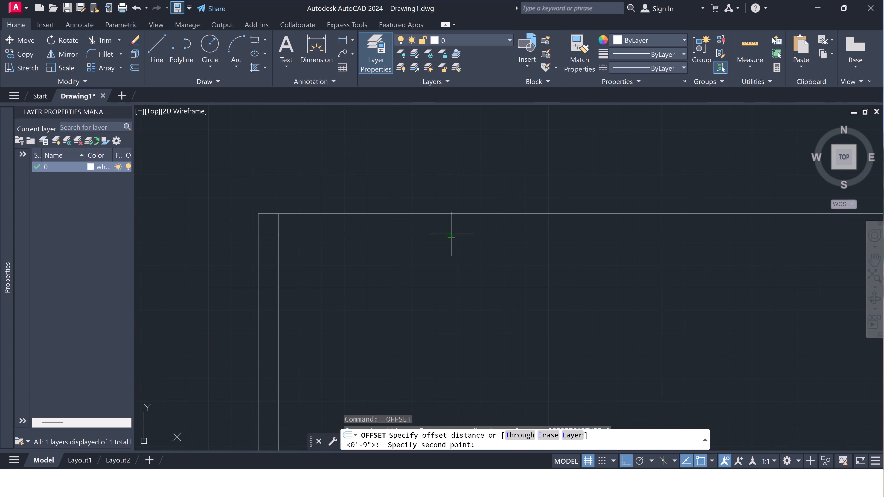
scroll(451, 234, "down", 3)
scroll(487, 259, "up", 2)
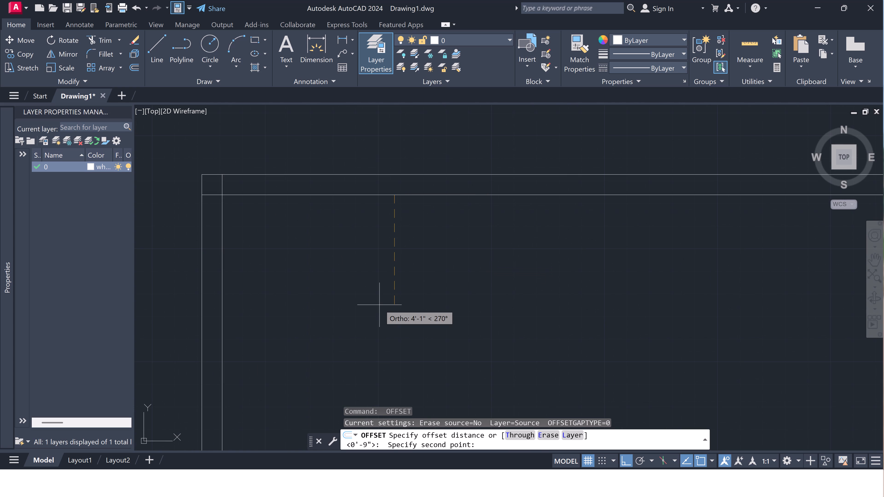
key("1")
key("0")
type("'")
key("space")
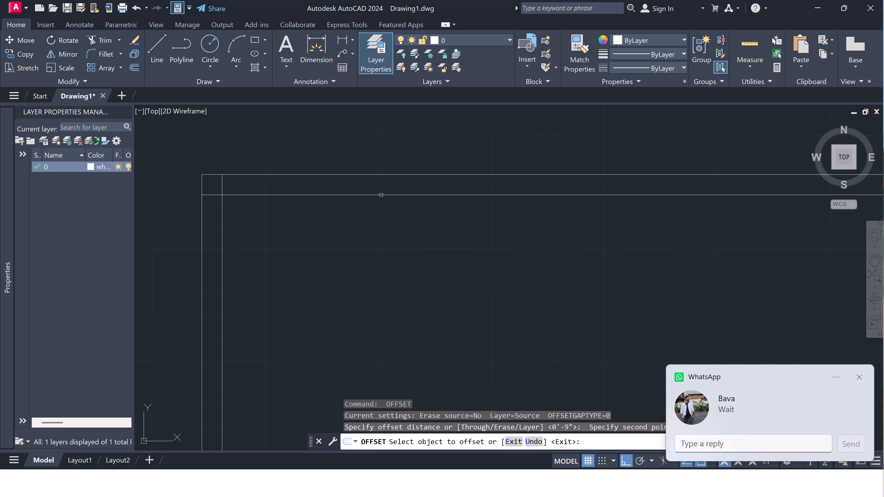
left_click_drag(381, 195, 381, 204)
scroll(389, 268, "down", 2)
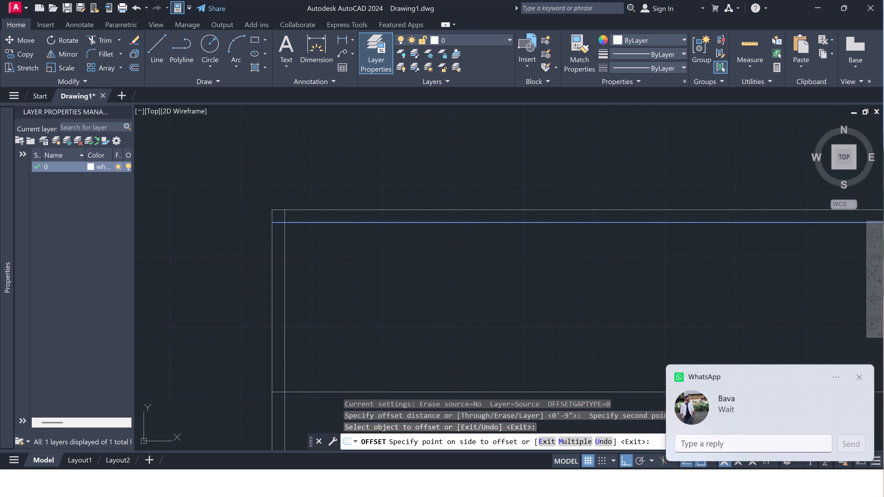
scroll(389, 268, "down", 1)
left_click(390, 296)
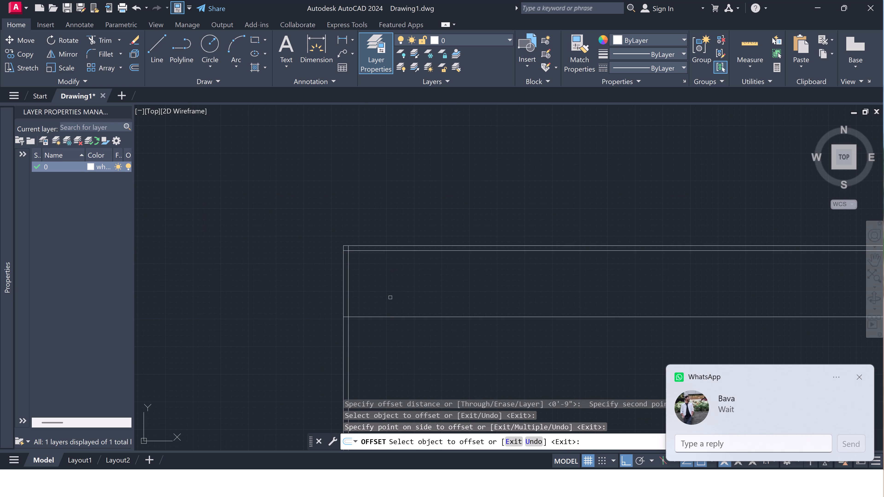
key("Escape")
Offset the horizontal line at the bottom of the first room 4.5" downward to form a partition wall.
key("space")
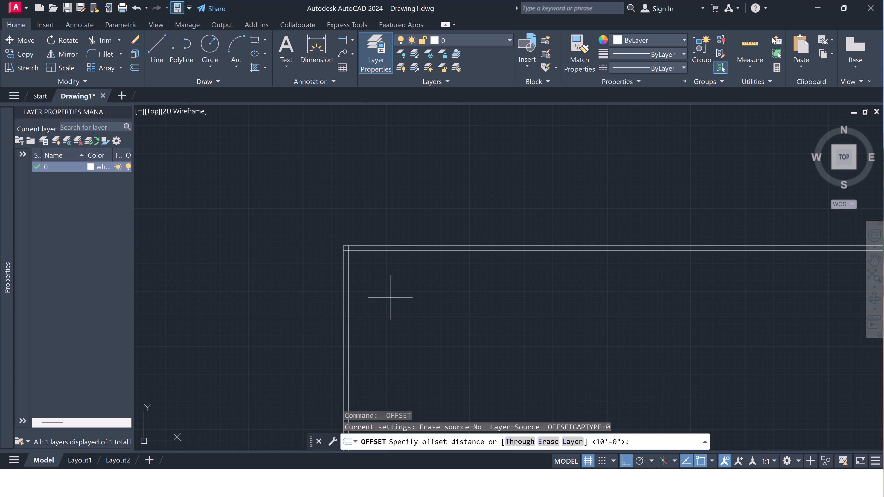
left_click_drag(393, 318, 393, 323)
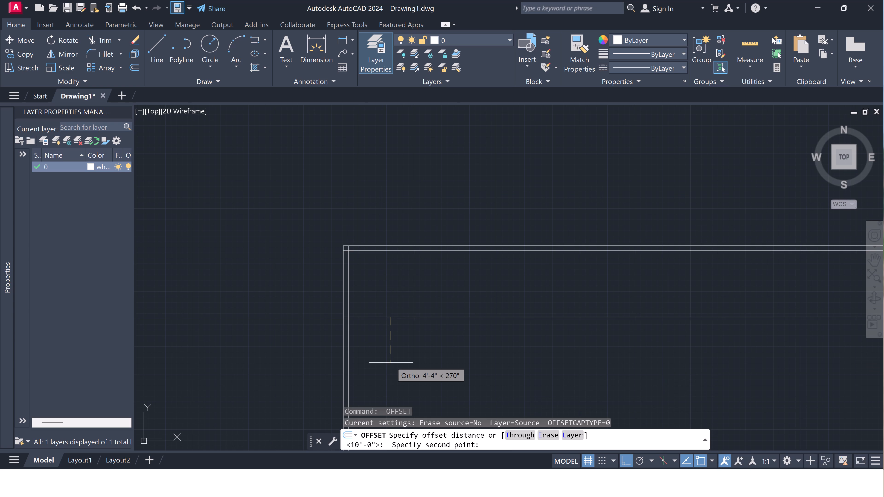
scroll(391, 362, "up", 1)
key("4")
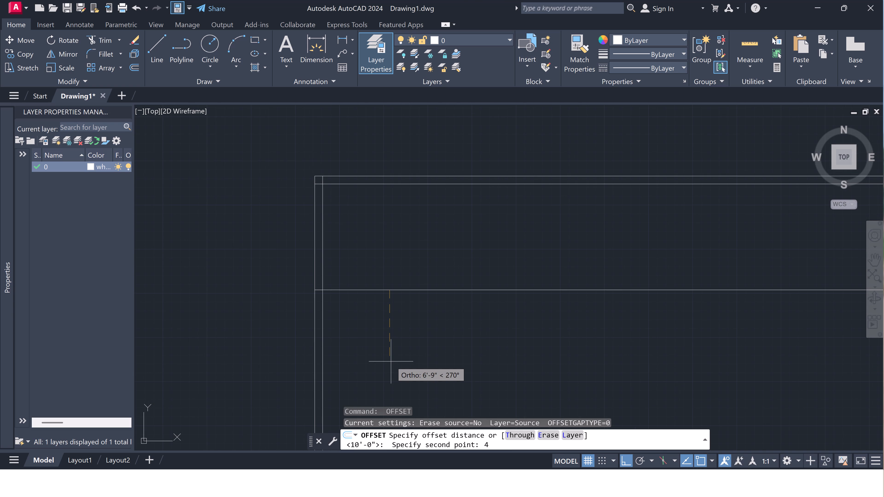
type(".5")
type("\"")
key("space")
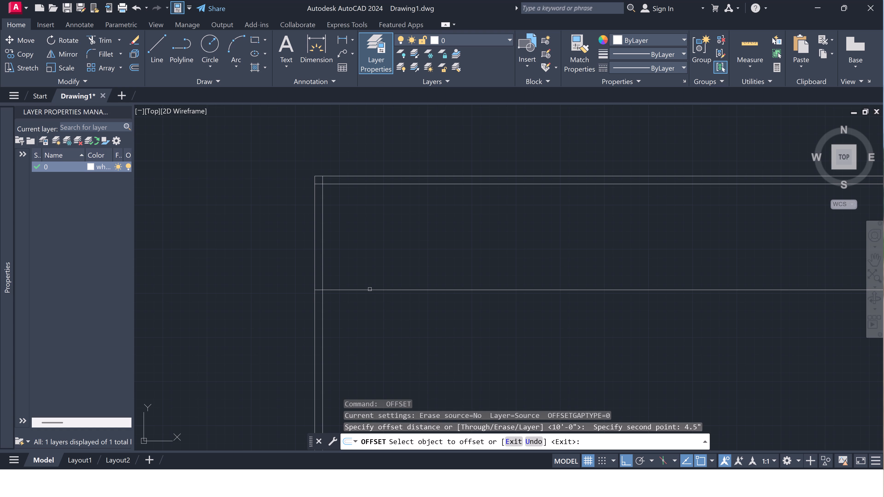
left_click_drag(370, 289, 370, 291)
left_click(370, 327)
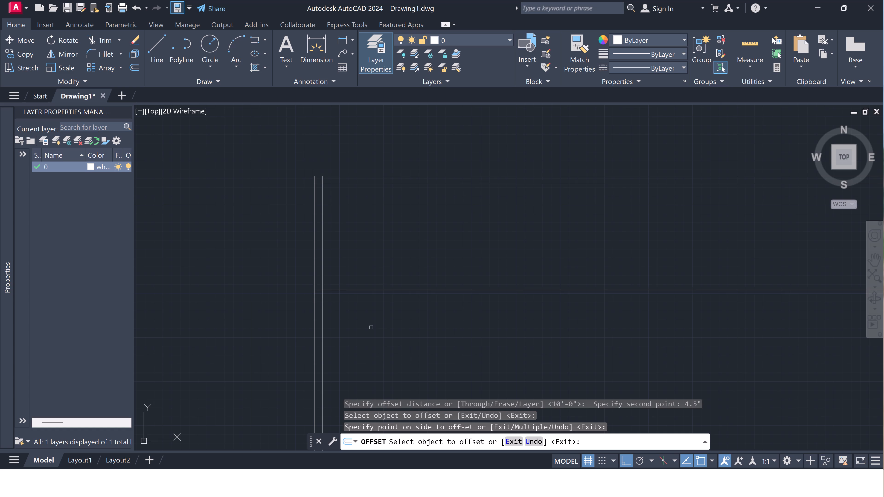
key("Escape")
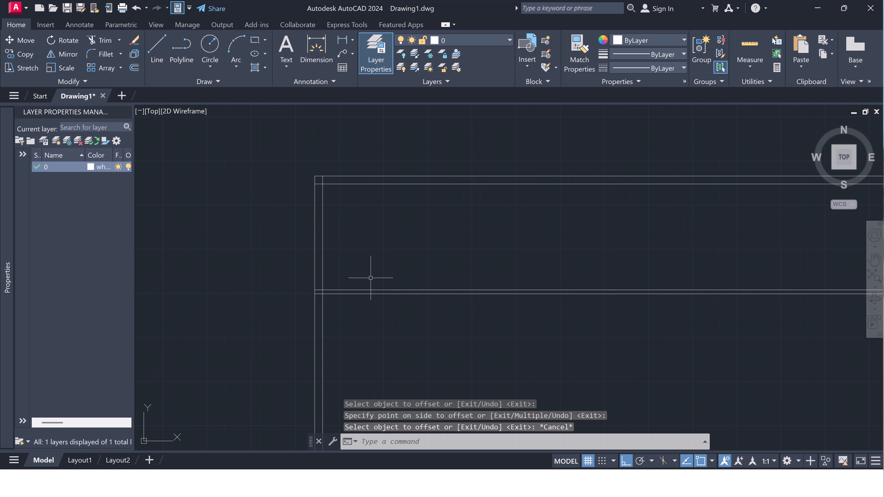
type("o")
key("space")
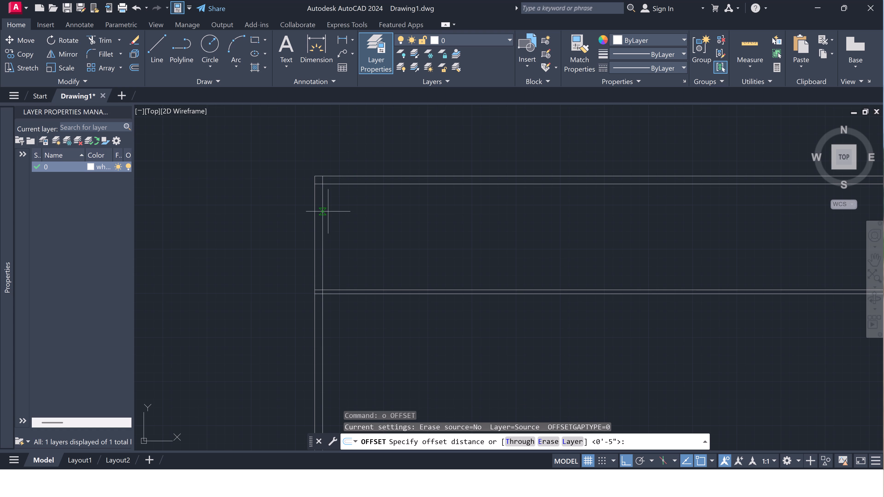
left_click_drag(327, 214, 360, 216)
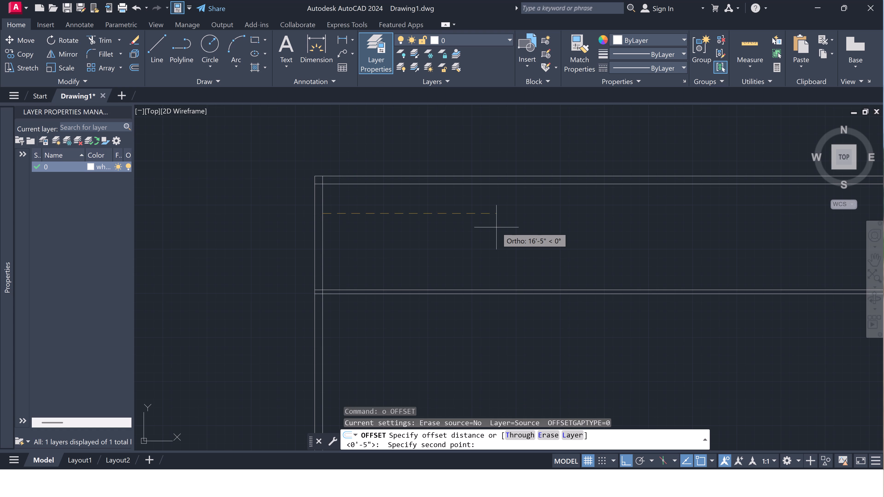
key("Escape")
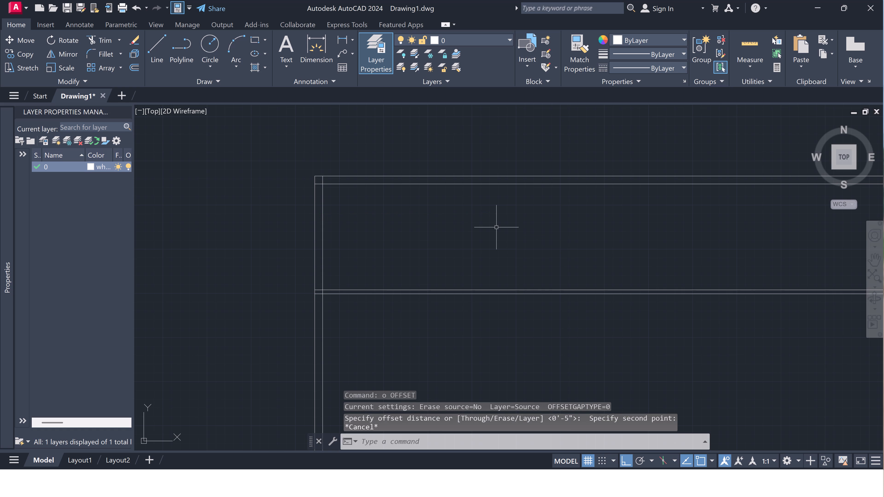
Offset the outermost left vertical line 3'3" to the right, into the plan.
key("space")
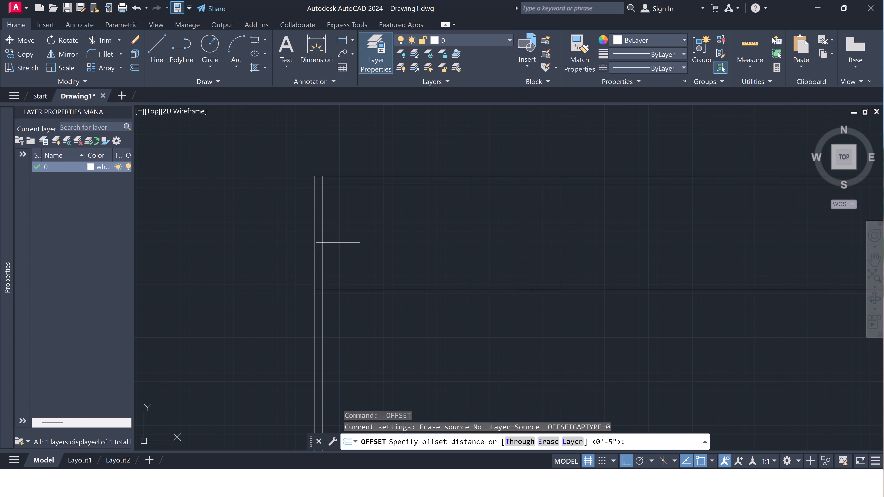
left_click_drag(315, 207, 336, 206)
key("3")
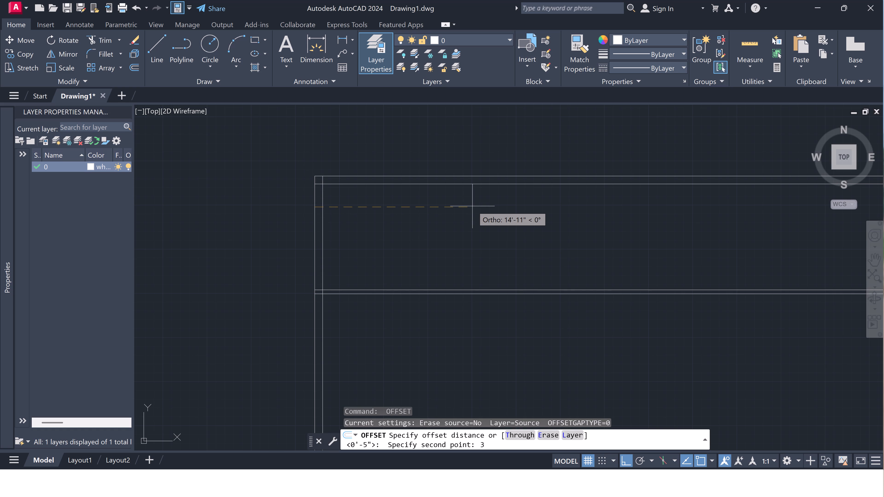
key("apostrophe")
key("3")
key("shift+quotedbl")
key("space")
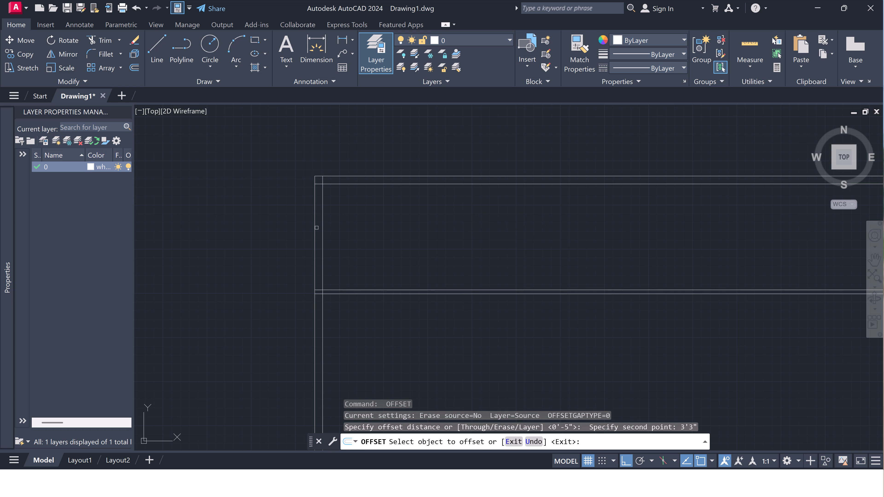
left_click_drag(314, 224, 321, 224)
left_click(415, 210)
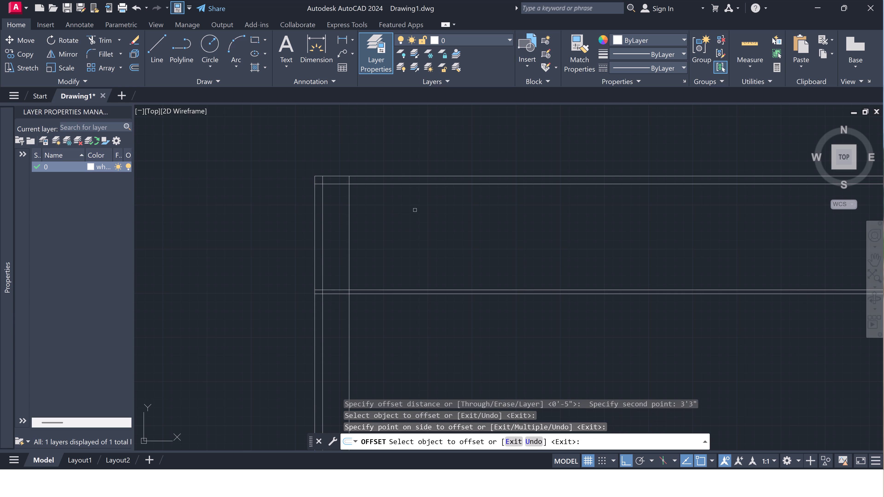
key("Escape")
Offset the new vertical line 9" to the right to give the interior wall its thickness.
key("space")
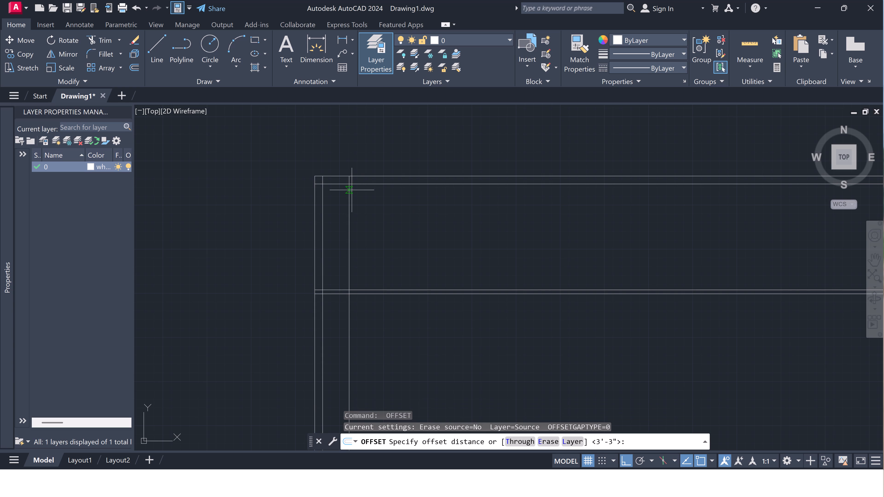
left_click_drag(350, 209, 377, 208)
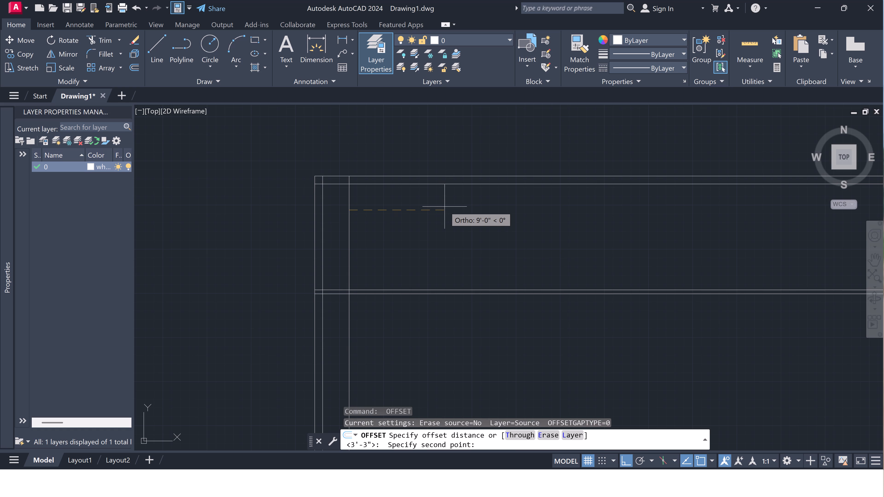
key("9")
type("\"")
key("space")
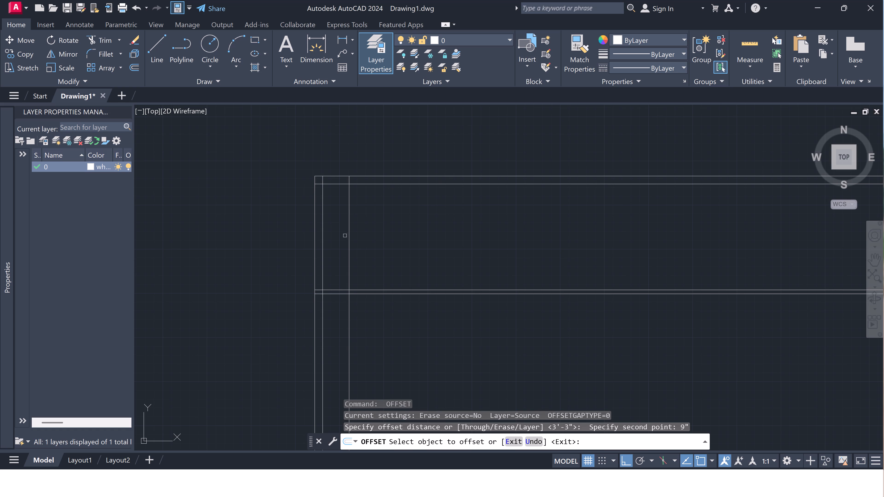
left_click_drag(348, 228, 389, 221)
left_click(395, 220)
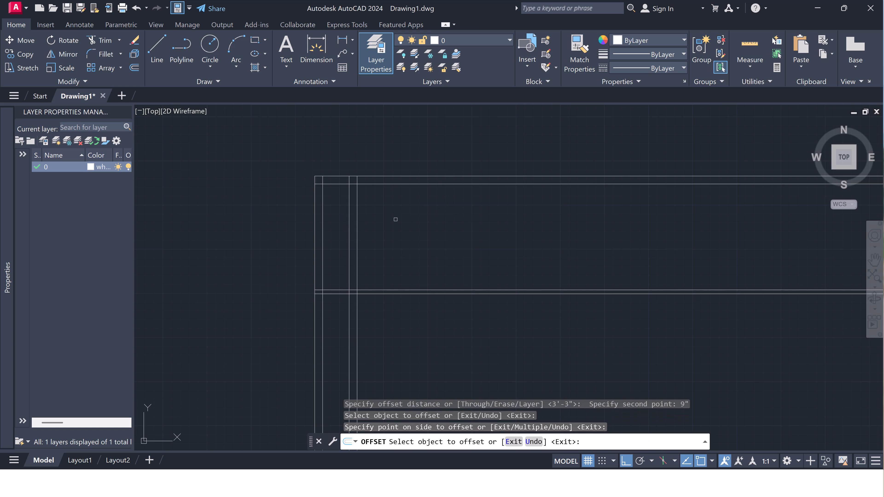
key("Escape")
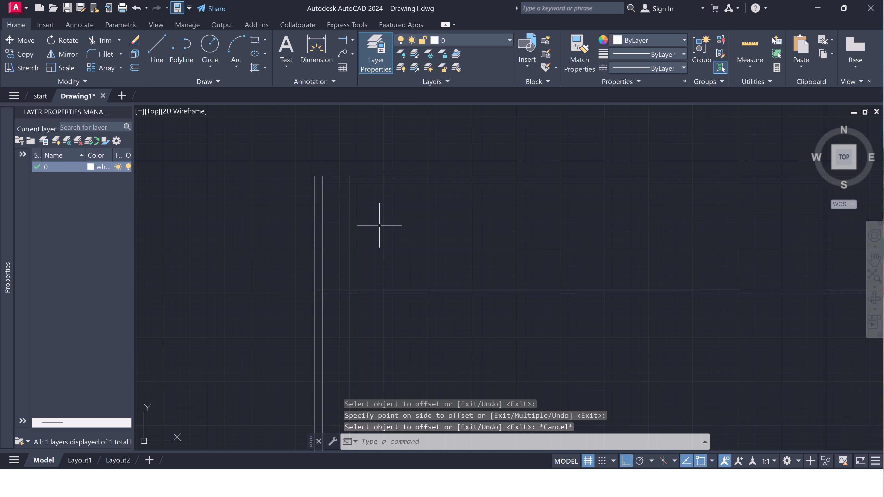
Offset the right face of the 9" interior wall 13' to the right to set the room width.
key("space")
left_click_drag(356, 227, 373, 227)
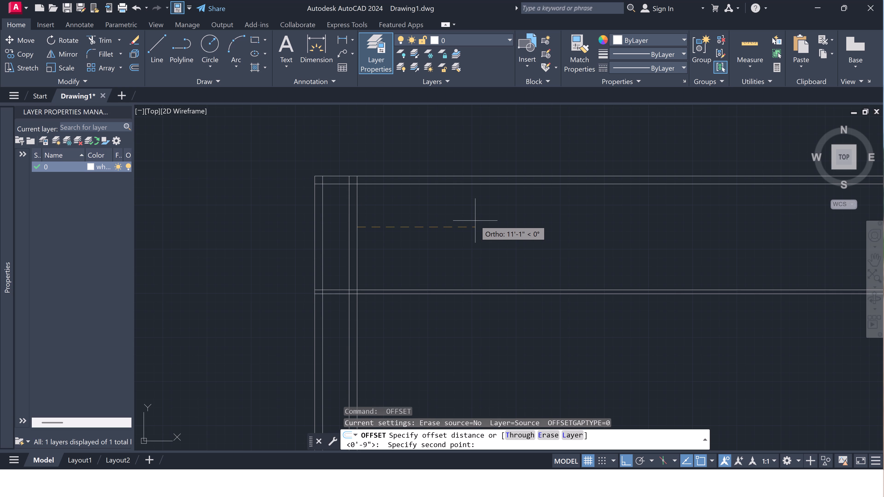
type("13'")
key("space")
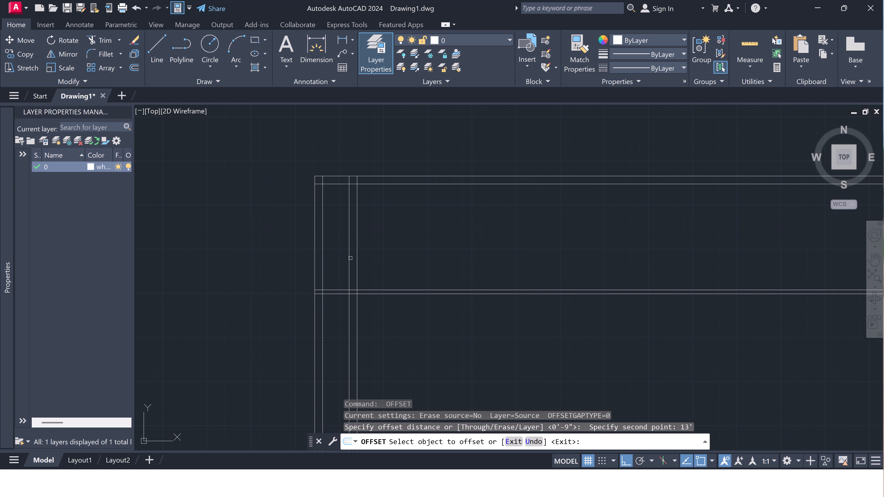
left_click_drag(358, 258, 422, 258)
left_click(590, 253)
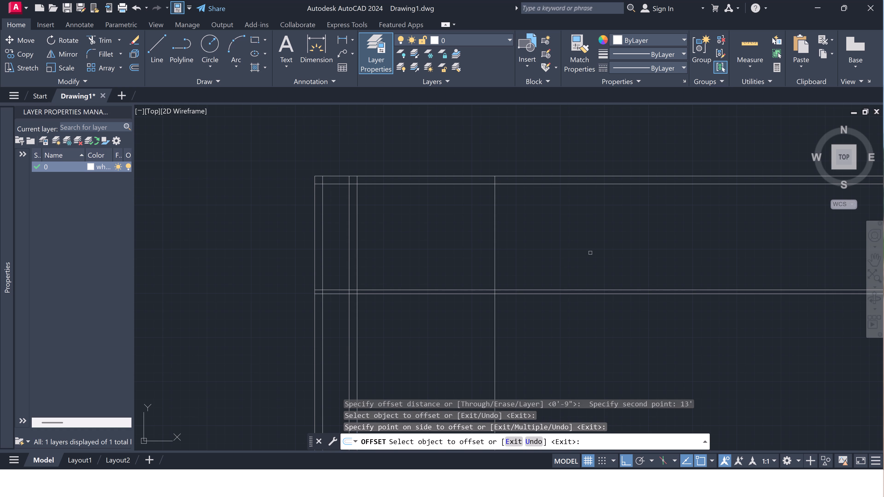
key("Escape")
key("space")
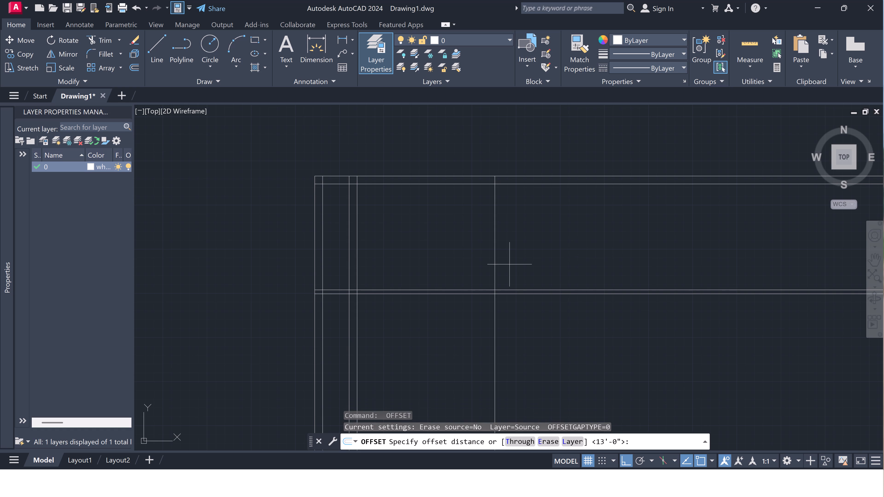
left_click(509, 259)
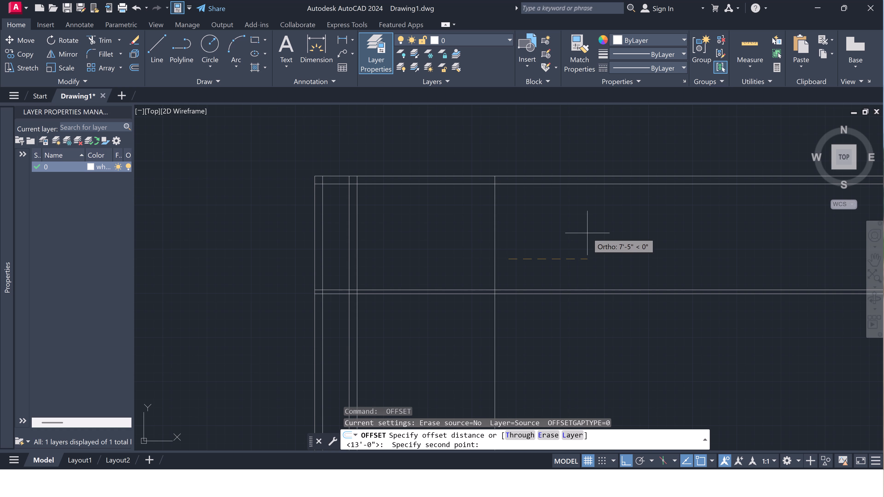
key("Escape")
Offset the vertical line at the far side of the 13' room 4.5" to the right to form a partition wall.
key("space")
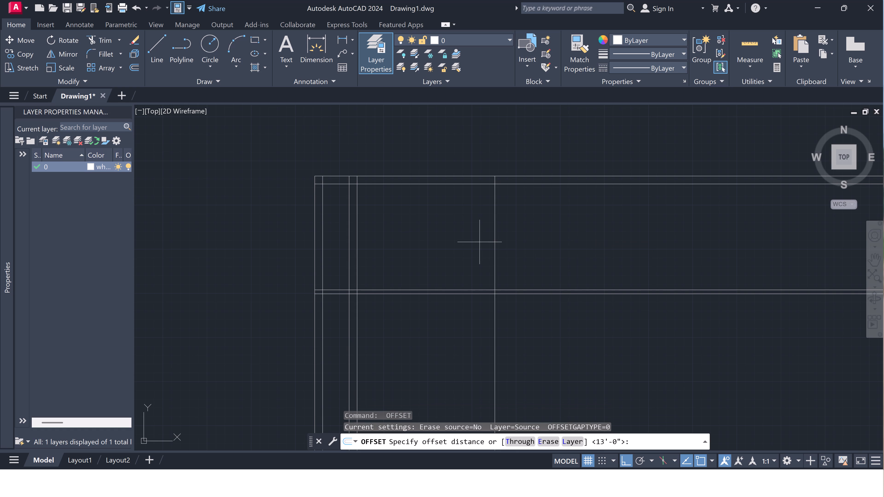
left_click_drag(498, 238, 589, 214)
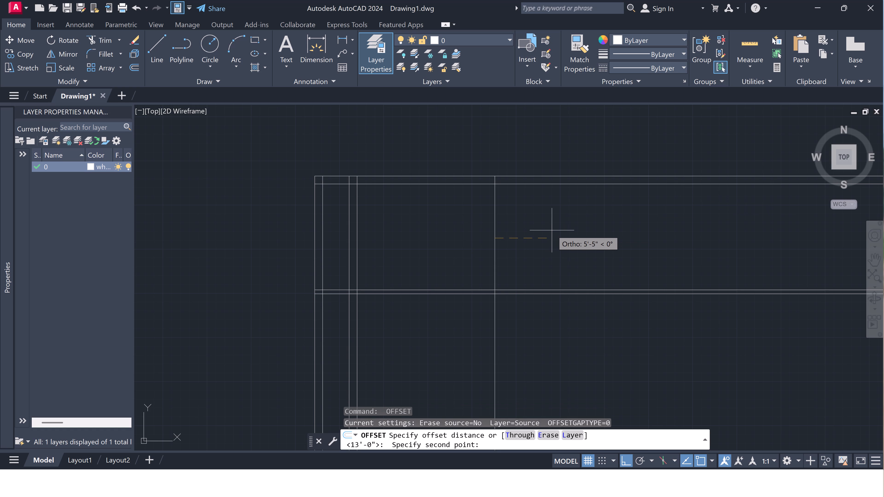
key("4")
type(".5")
key("shift+quotedbl")
key("space")
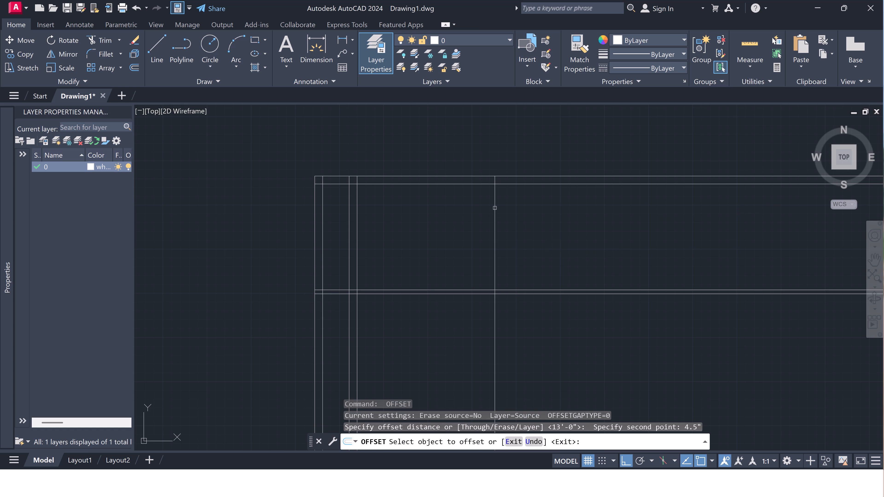
left_click_drag(495, 208, 532, 212)
left_click(541, 214)
scroll(241, 193, "down", 3)
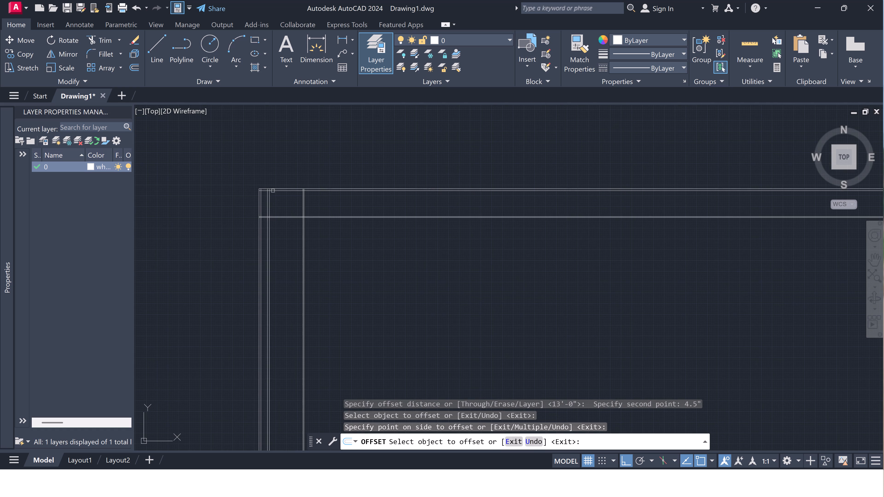
scroll(302, 185, "up", 3)
key("Escape")
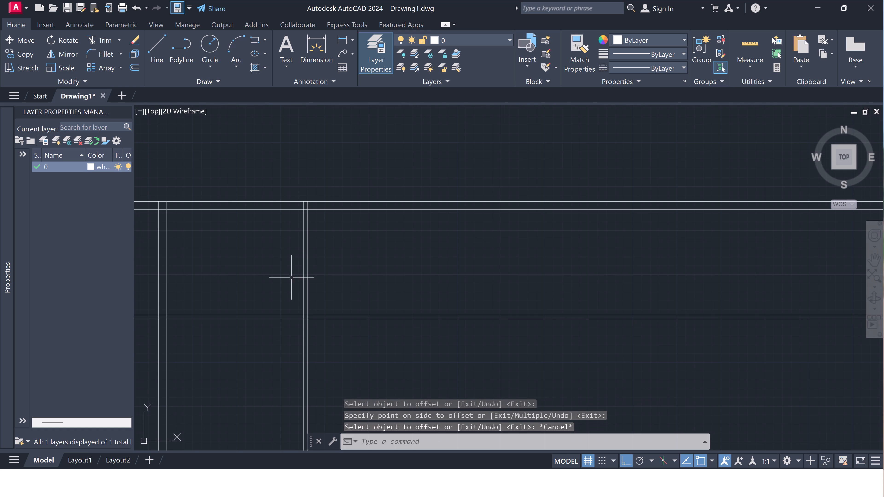
Offset the right face of the new 4.5" vertical partition 4' to the right to set the next space's width.
key("space")
left_click_drag(311, 263, 383, 263)
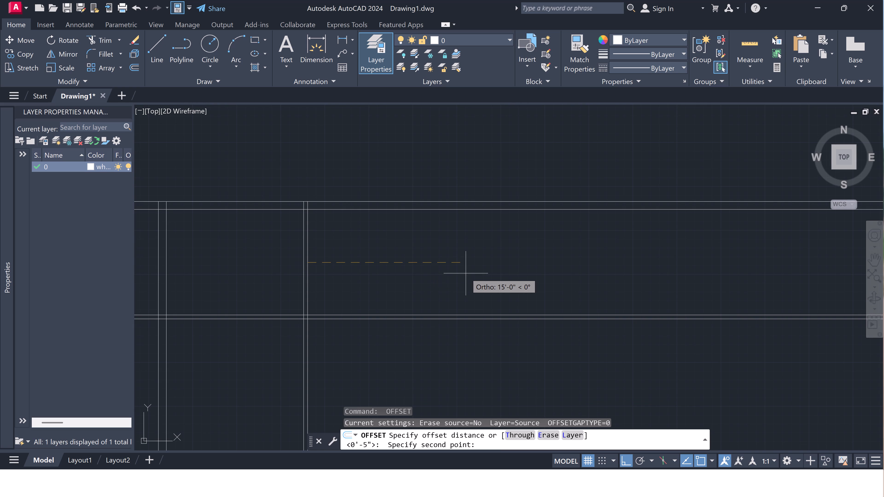
type("4'")
key("space")
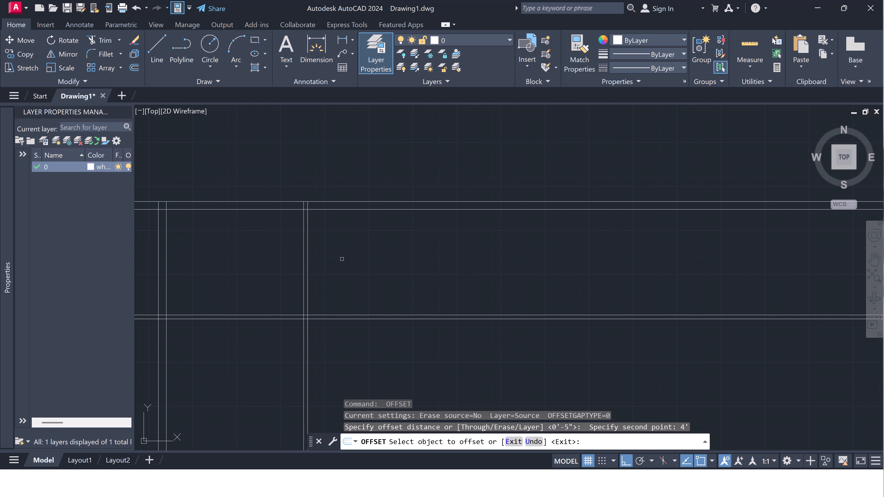
left_click_drag(308, 257, 350, 255)
left_click(371, 252)
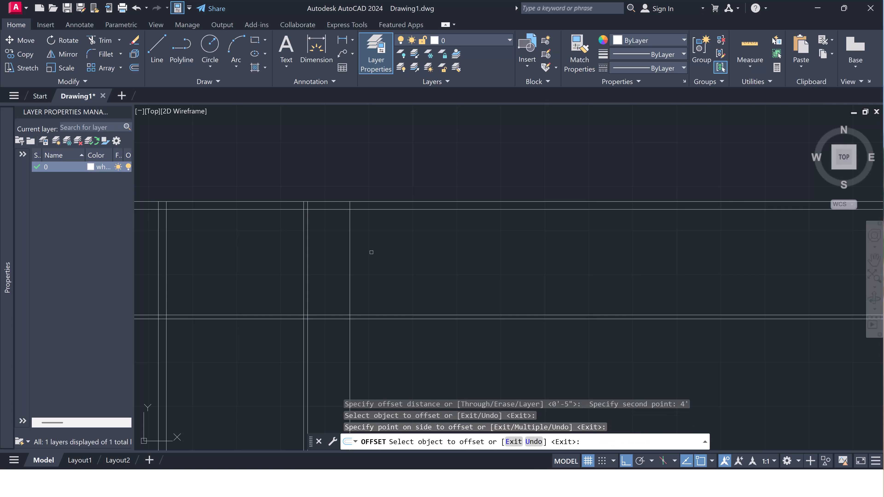
key("Escape")
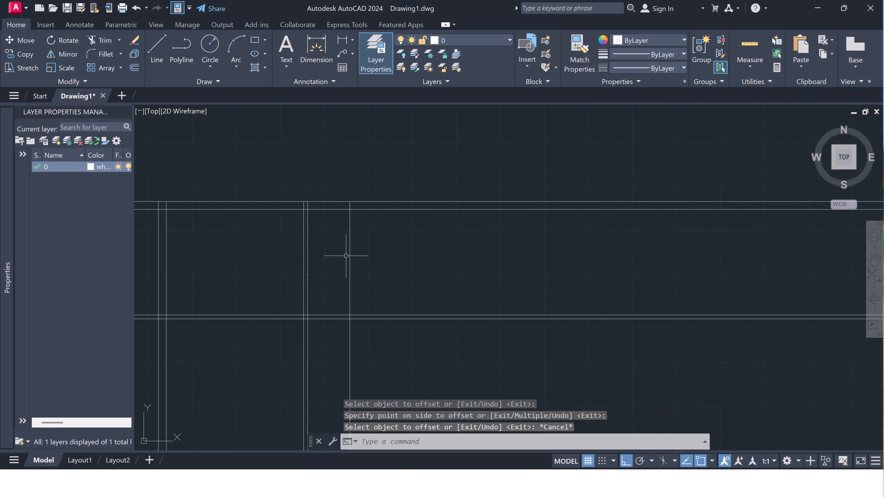
Offset the vertical line bounding the 4' space 4.5" to the right to give the second partition its thickness.
key("space")
left_click_drag(345, 256, 356, 254)
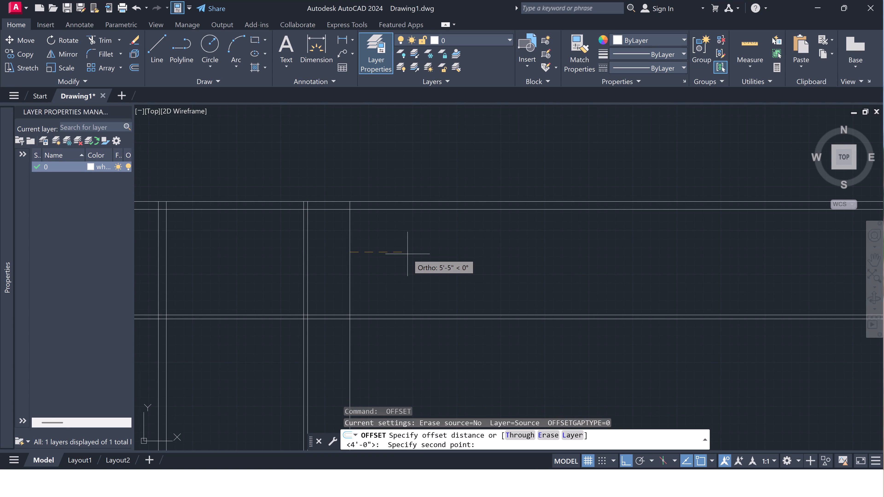
type("4.5")
key("shift+quotedbl")
key("space")
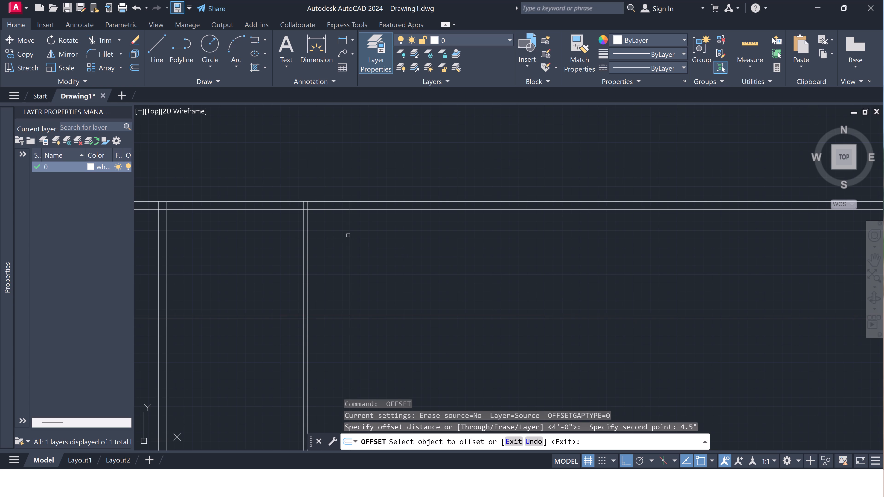
left_click_drag(348, 235, 435, 247)
left_click(436, 247)
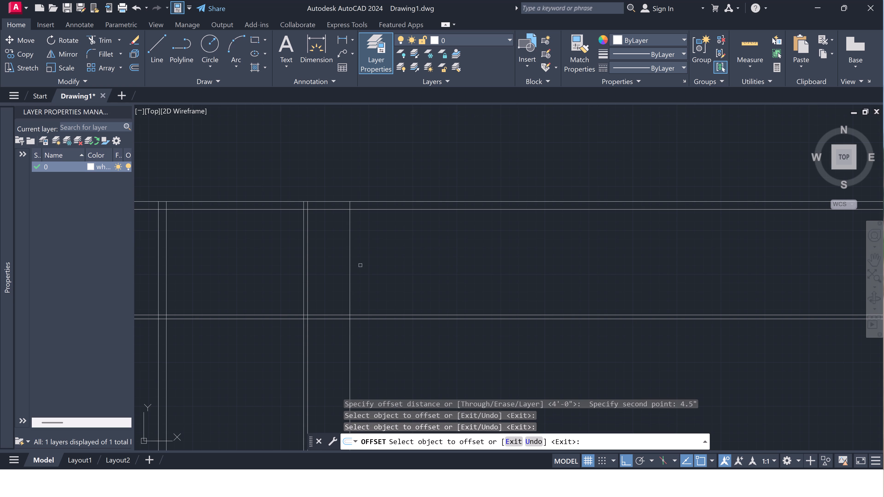
left_click_drag(351, 266, 392, 266)
left_click(392, 265)
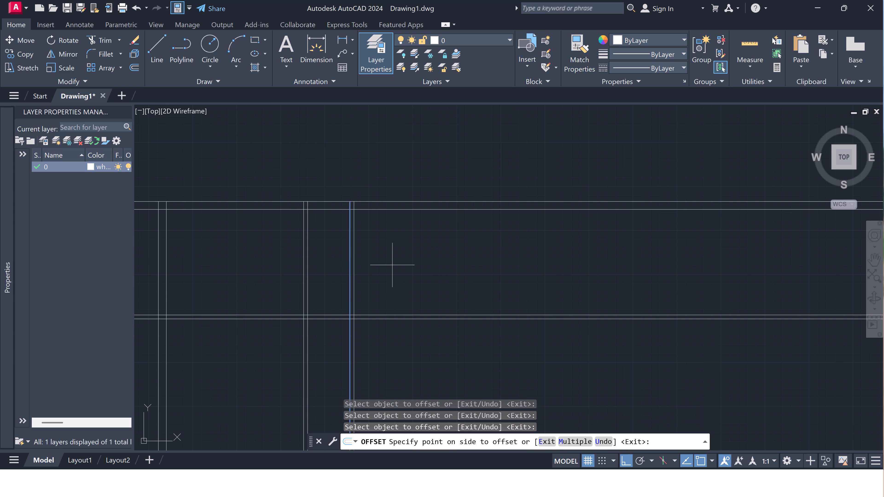
key("Escape")
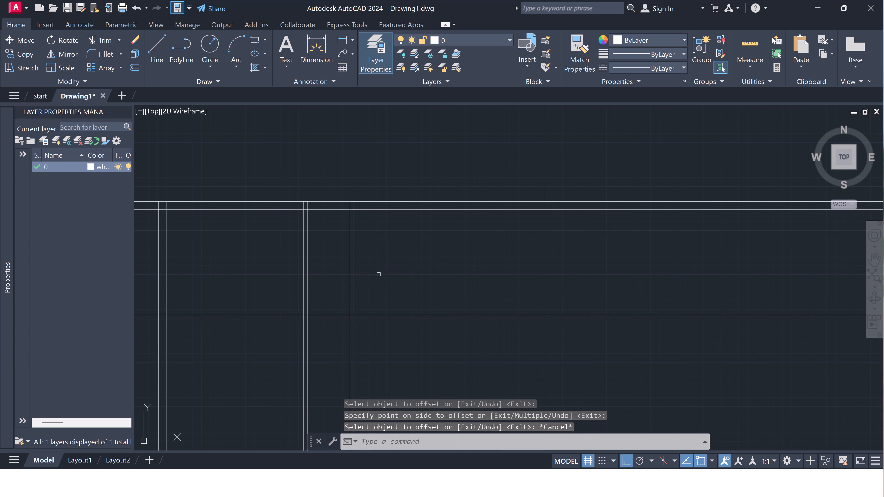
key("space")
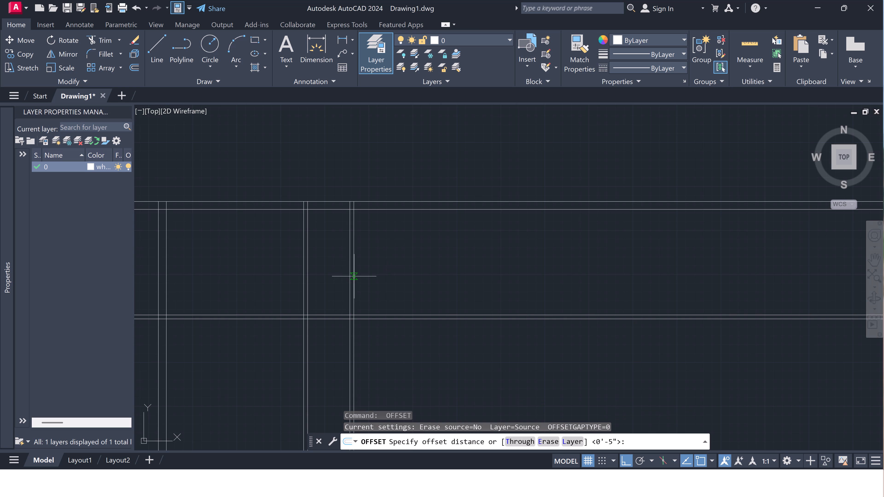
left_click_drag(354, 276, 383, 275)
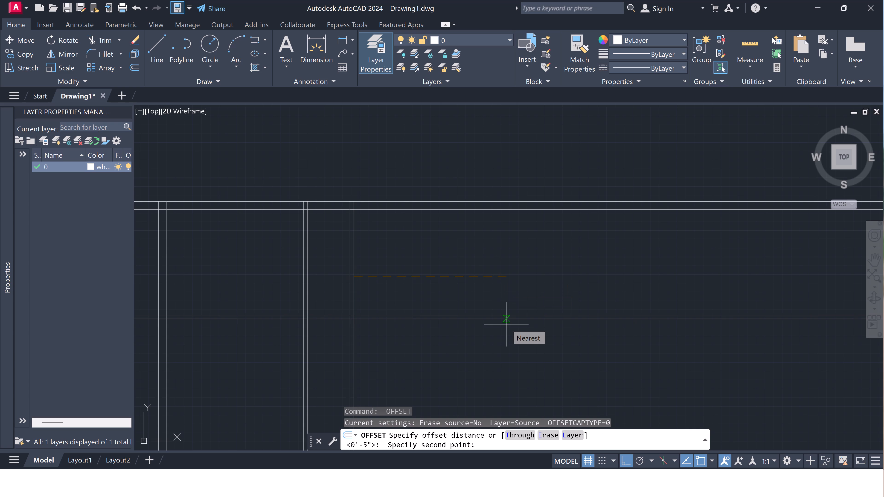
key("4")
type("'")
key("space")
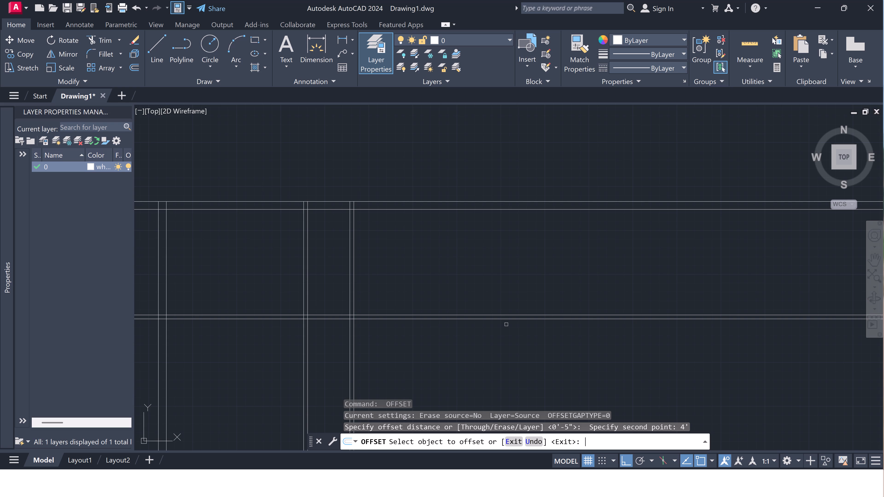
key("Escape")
Offset the right face of the second 4.5" vertical partition 4' to the right.
key("space")
scroll(357, 278, "down", 1)
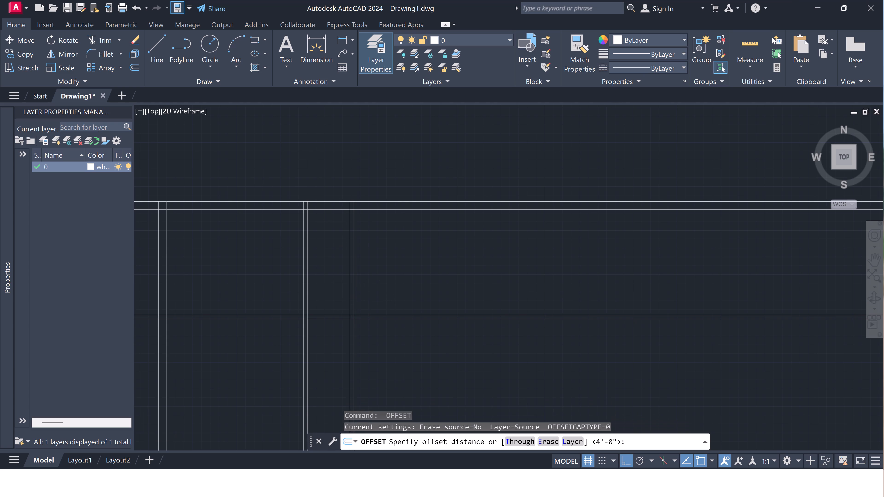
scroll(357, 278, "down", 2)
scroll(357, 277, "up", 2)
left_click_drag(355, 275, 411, 266)
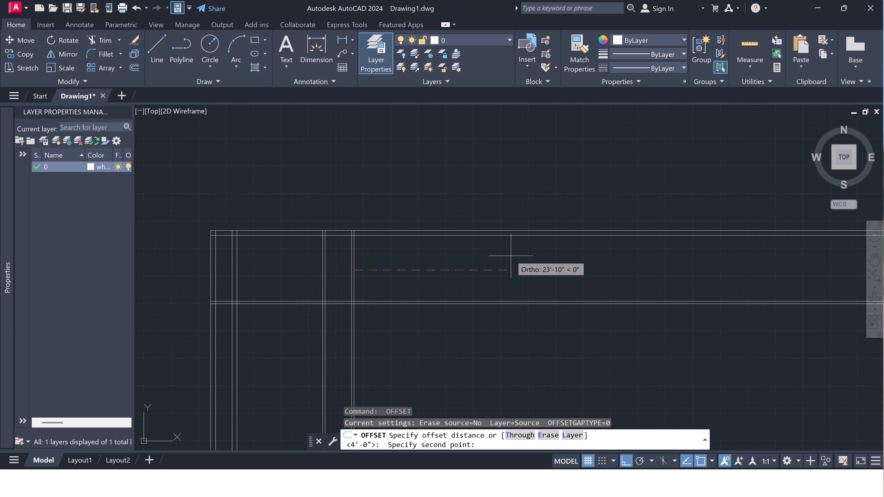
scroll(512, 256, "down", 1)
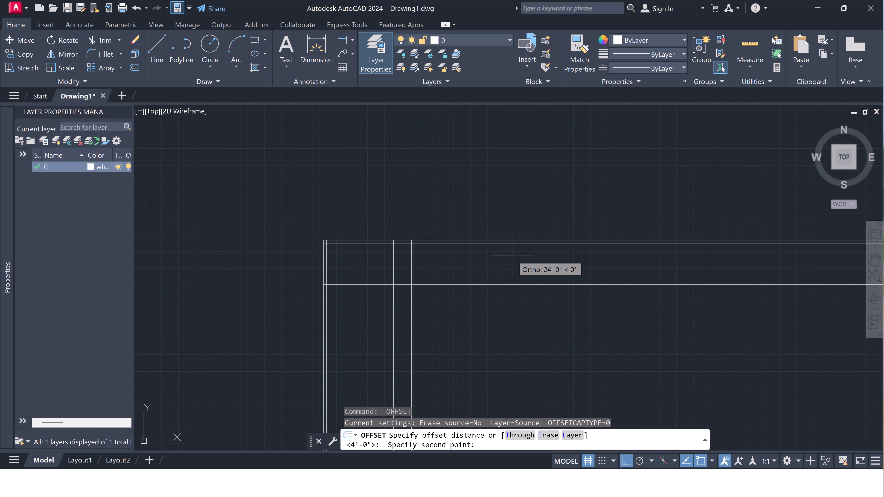
scroll(512, 255, "up", 1)
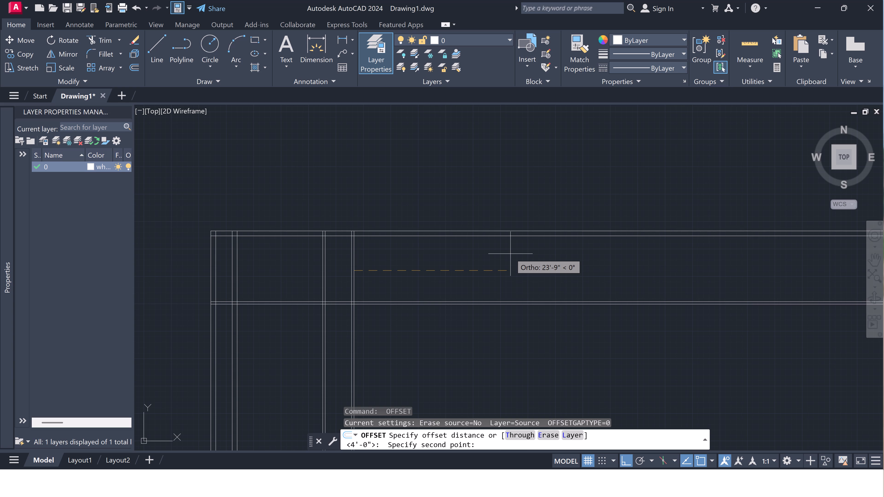
scroll(509, 253, "up", 1)
type("4'")
key("space")
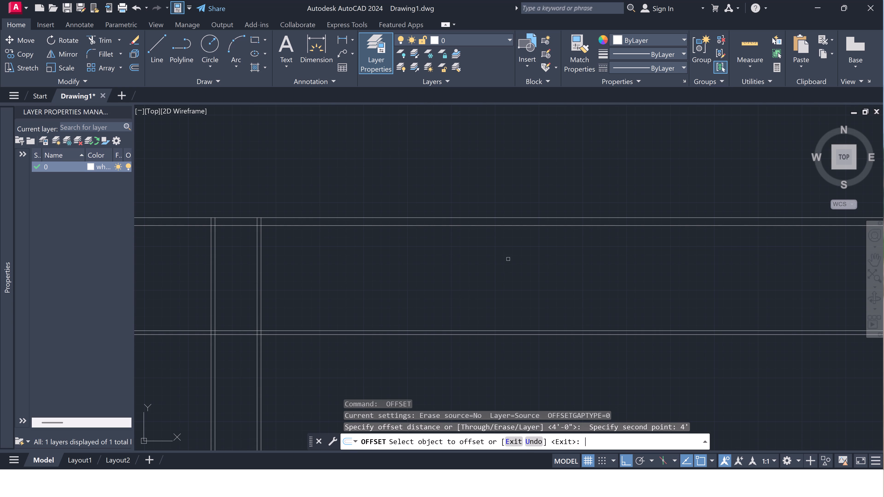
left_click(811, 17)
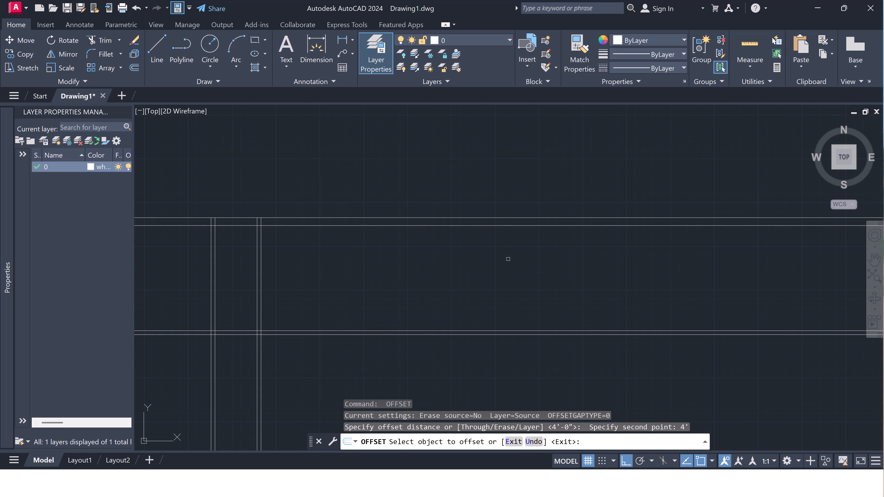
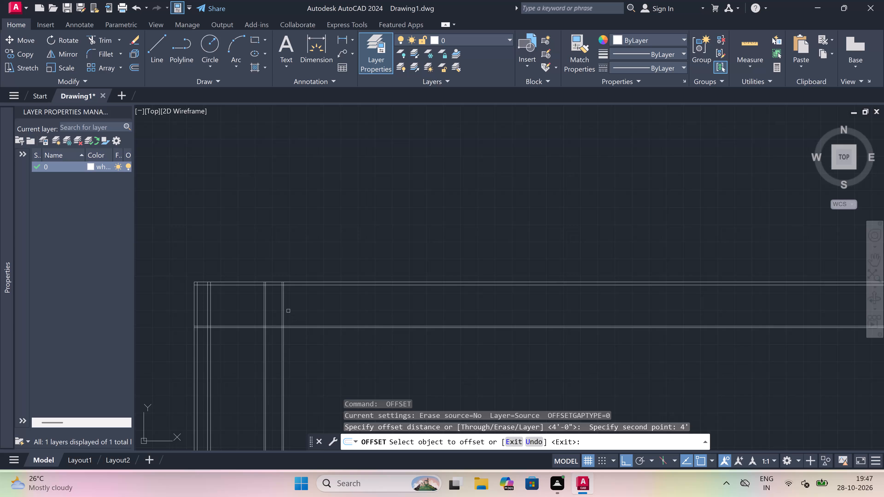
Offset the right face of the second 4.5" vertical partition 4' to the right to set the next space's width.
key("Escape")
scroll(284, 305, "up", 2)
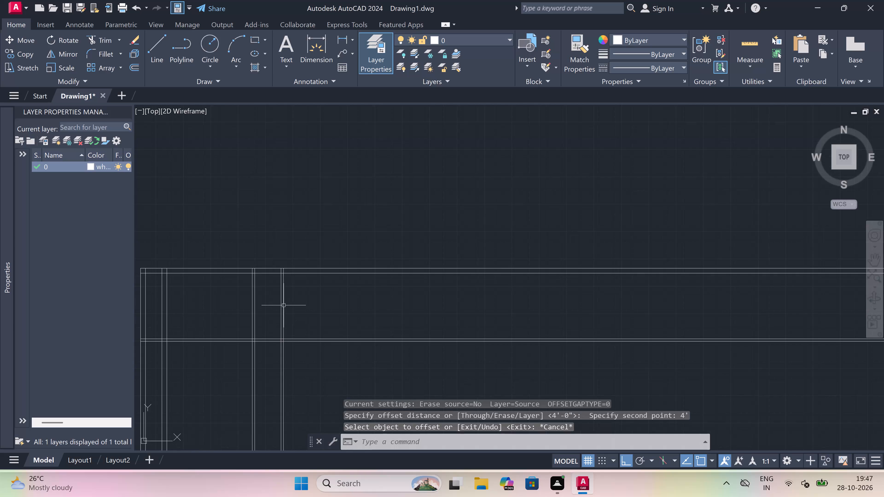
key("space")
scroll(282, 305, "up", 1)
left_click_drag(285, 306, 290, 306)
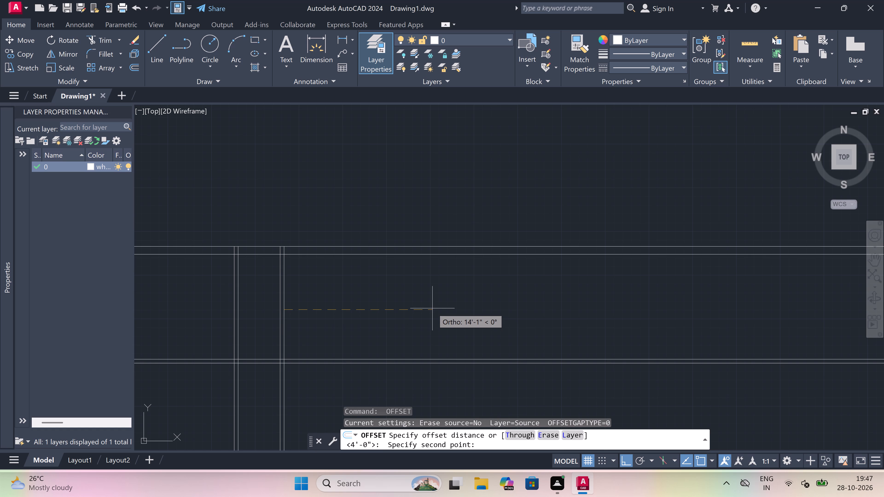
key("4")
key("apostrophe")
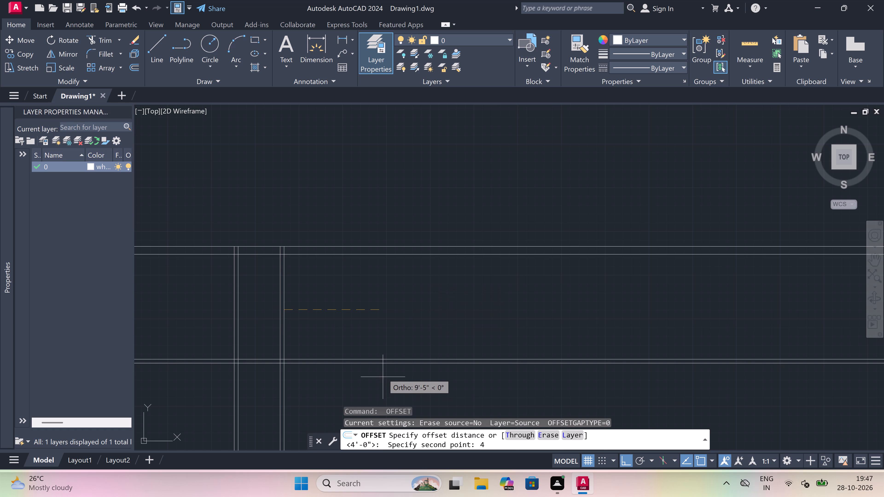
key("space")
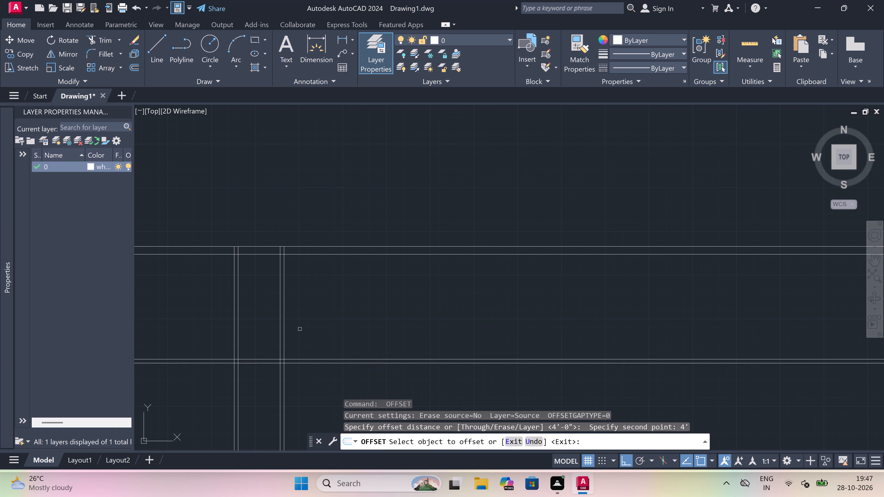
left_click_drag(285, 301, 305, 305)
left_click(347, 309)
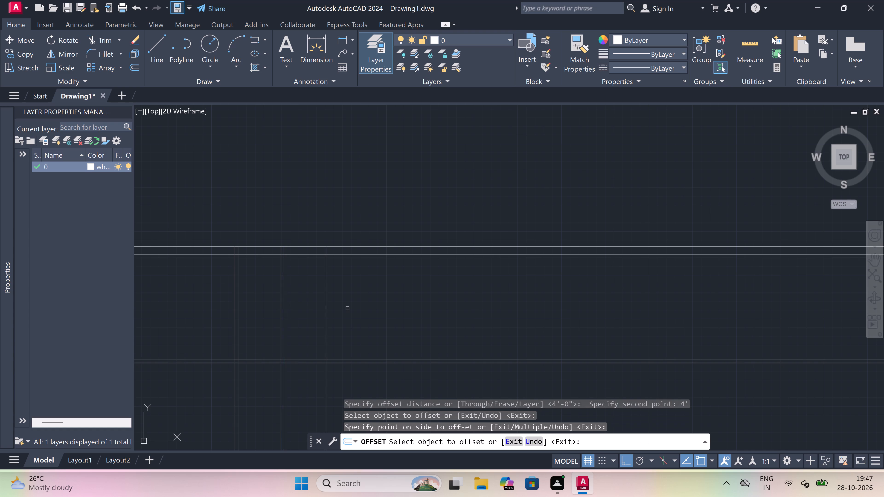
key("Escape")
Offset the vertical line bounding the second 4' space 4.5" to the right to form a third partition wall.
key("space")
left_click_drag(327, 309, 335, 307)
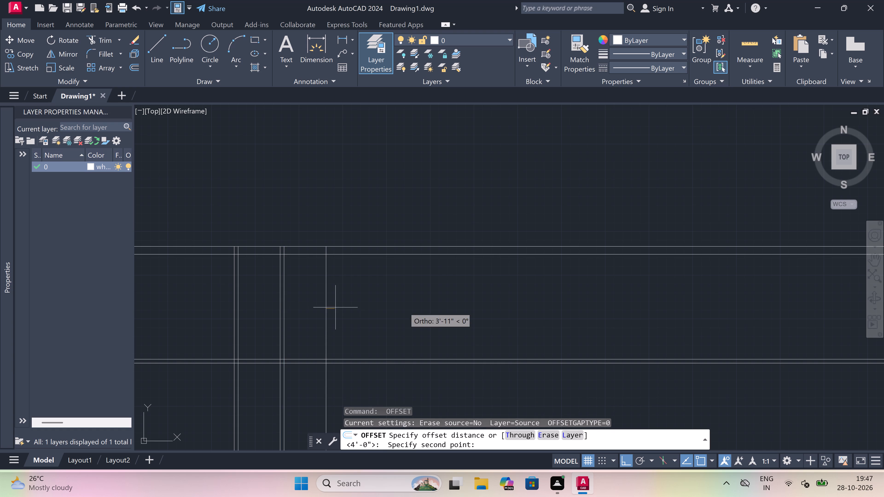
key("4")
type(".5")
key("shift+quotedbl")
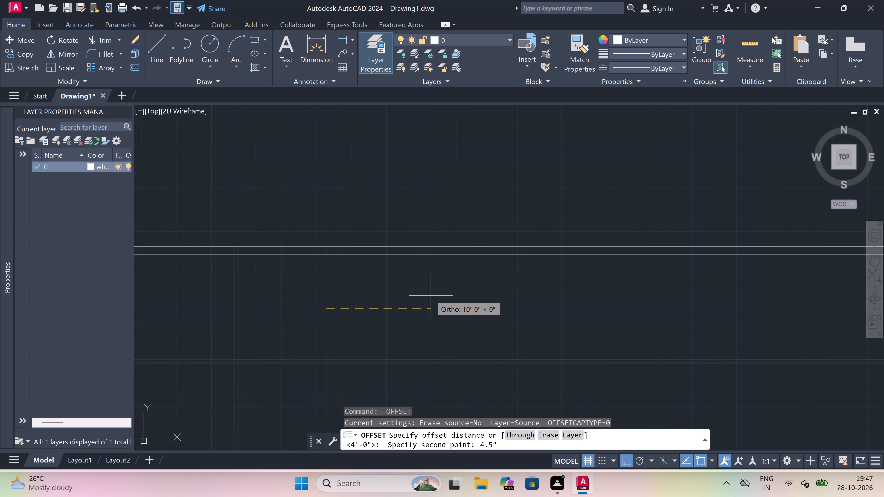
key("space")
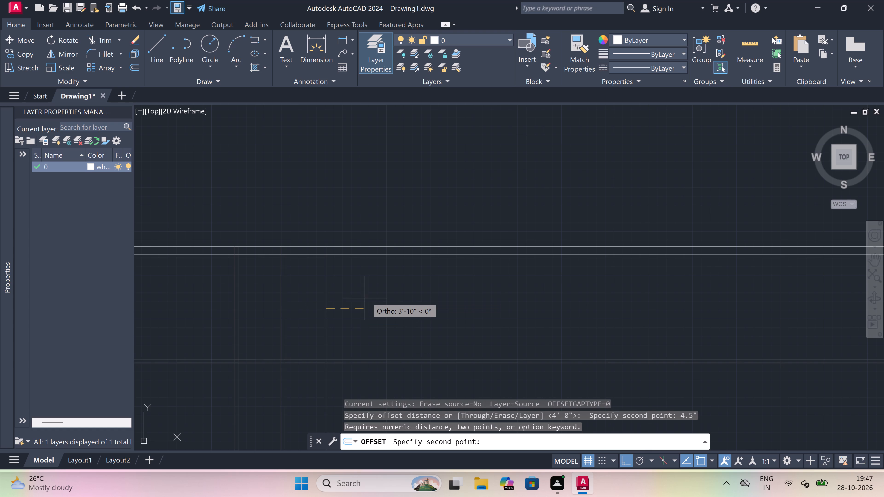
type("4.")
key("5")
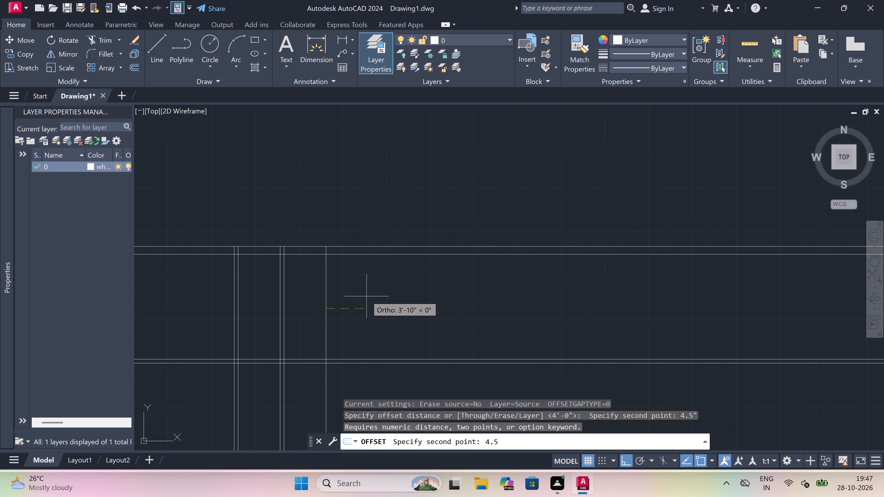
key("shift+quotedbl")
key("space")
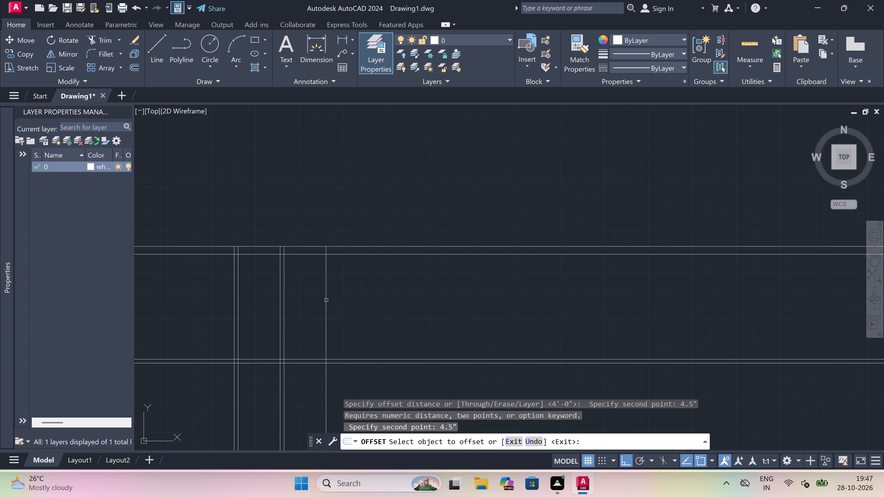
left_click_drag(326, 300, 379, 301)
left_click(407, 301)
key("Escape")
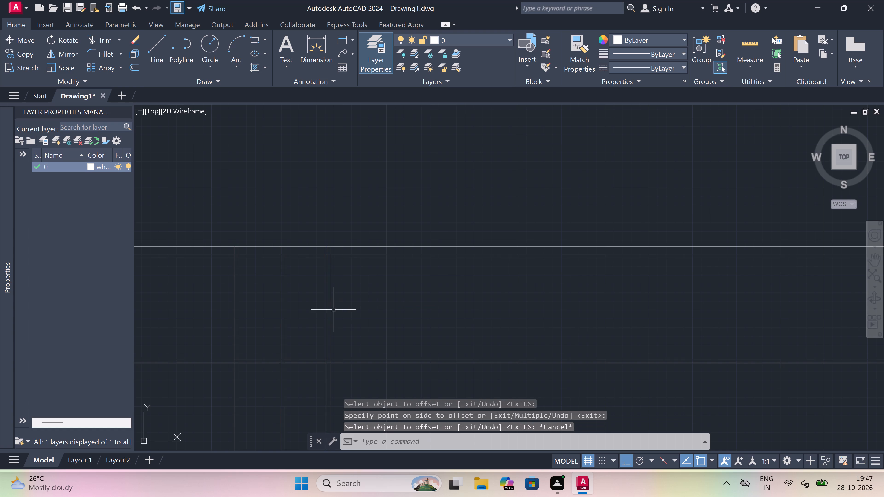
Offset the right face of the third 4.5" vertical partition 9'1.5" to the right.
key("space")
left_click_drag(333, 307, 378, 303)
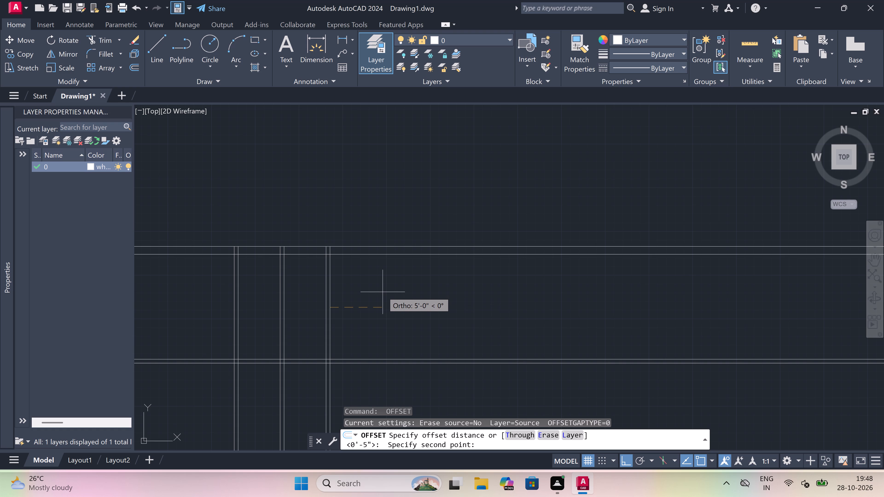
type("9'")
key("1")
type(".5")
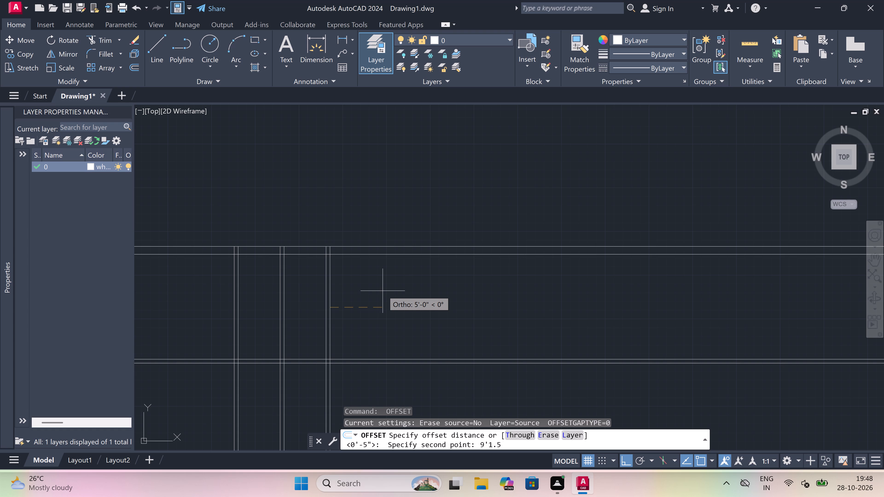
key("shift+quotedbl")
key("space")
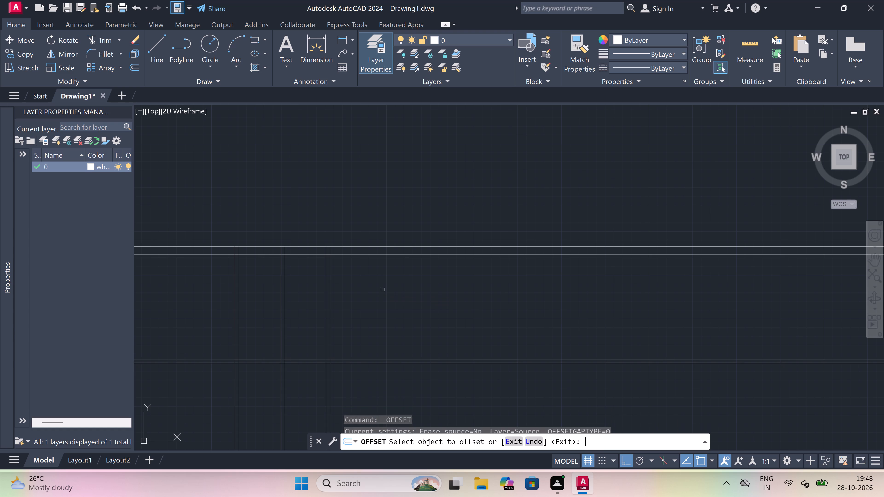
left_click_drag(330, 286, 348, 290)
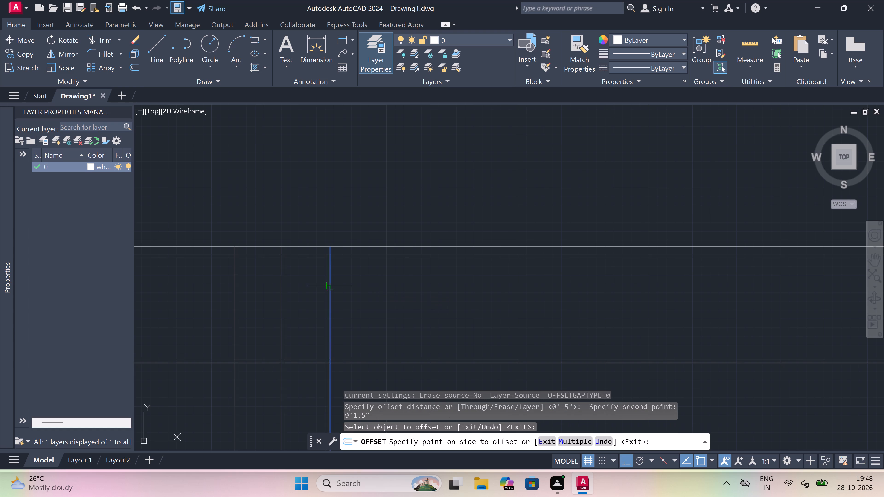
left_click(484, 307)
key("Escape")
Offset the vertical line at the far side of the 9'1.5" space 4.5" to the right to form a partition wall.
key("space")
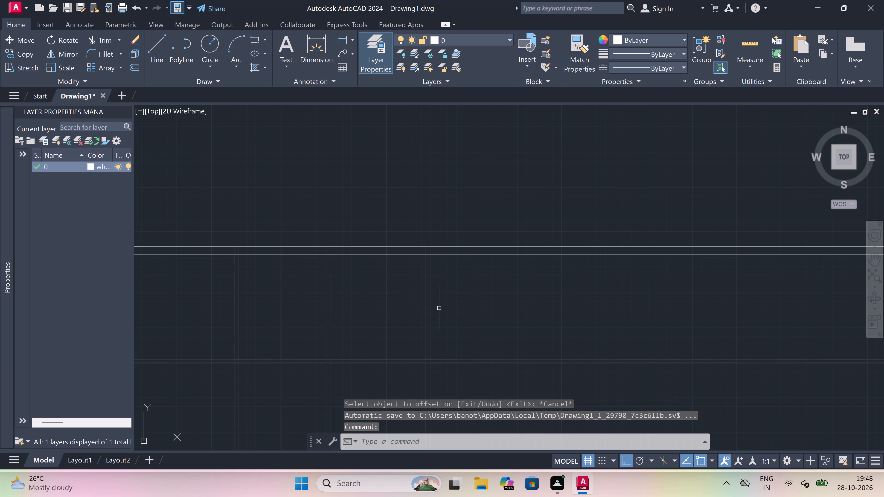
left_click(430, 307)
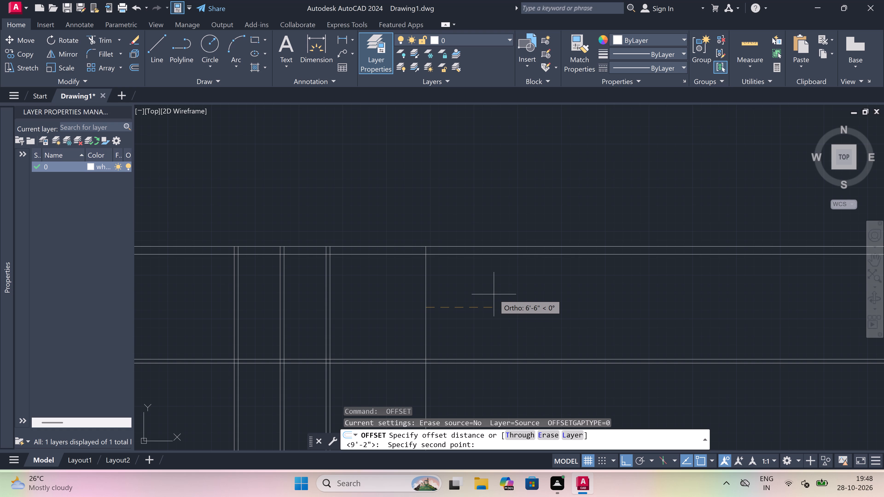
key("4")
key("period")
key("5")
key("shift+quotedbl")
key("space")
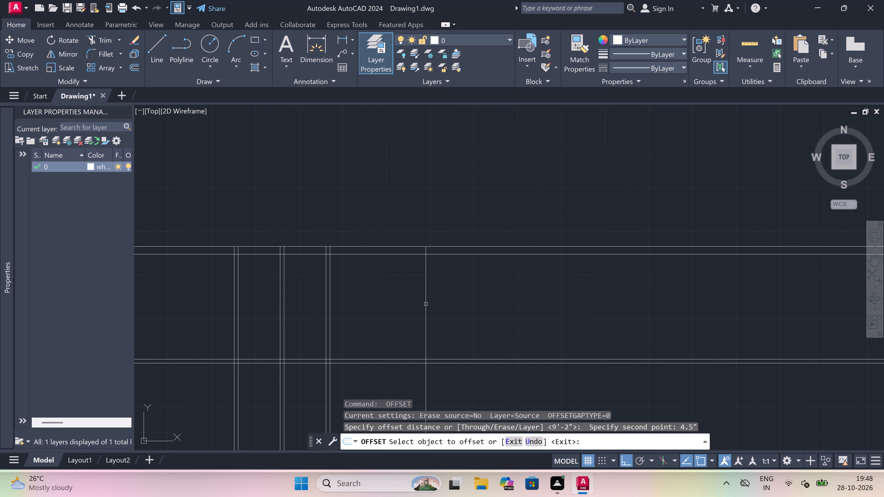
left_click_drag(426, 304, 440, 304)
left_click(443, 304)
key("Escape")
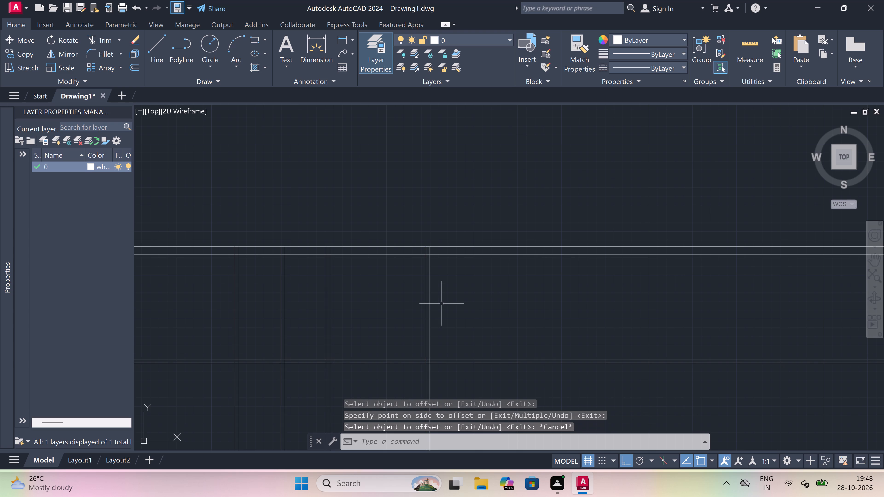
Offset the right face of the fourth 4.5" vertical partition 3'3" to the right.
key("space")
left_click(434, 303)
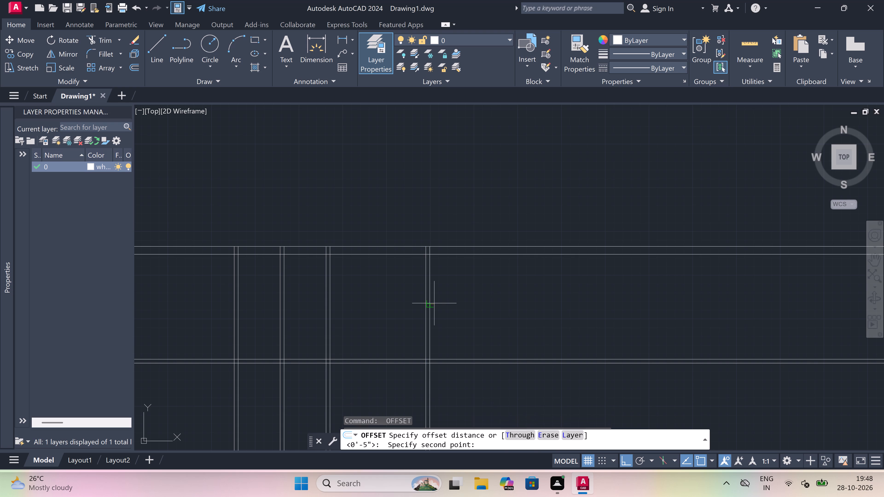
key("3")
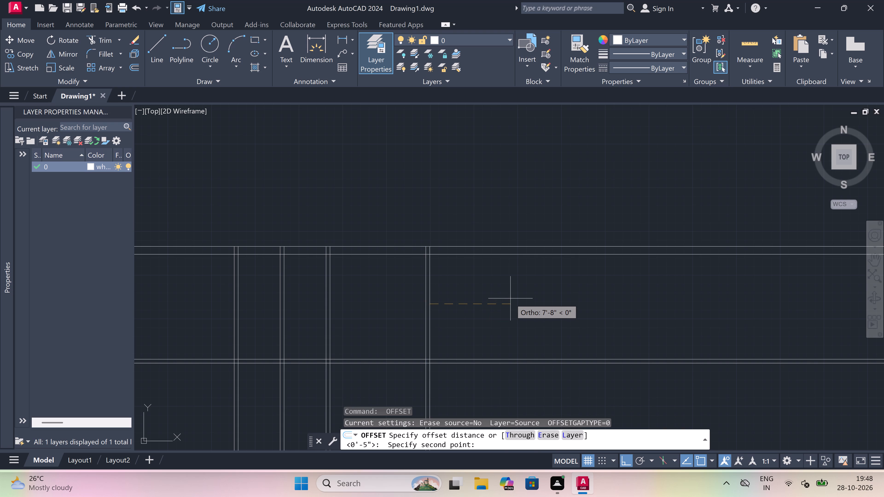
key("apostrophe")
key("3")
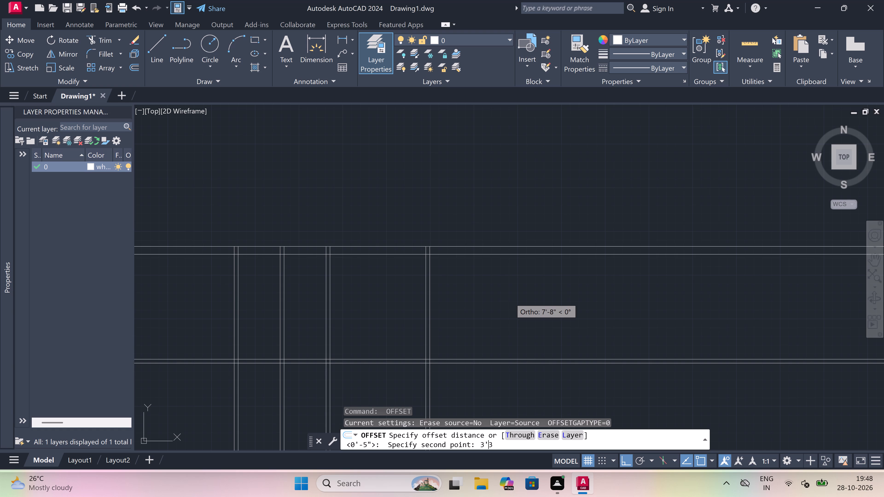
key("shift+quotedbl")
key("space")
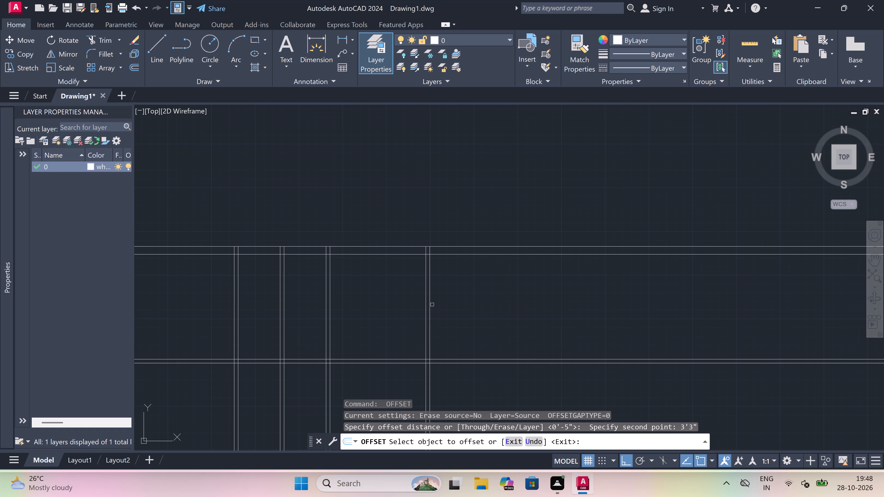
left_click(430, 298)
left_click(454, 292)
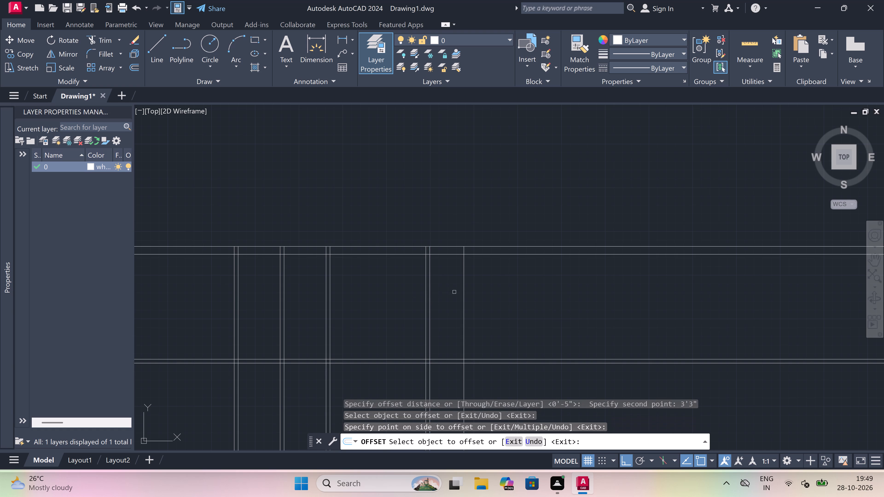
key("Escape")
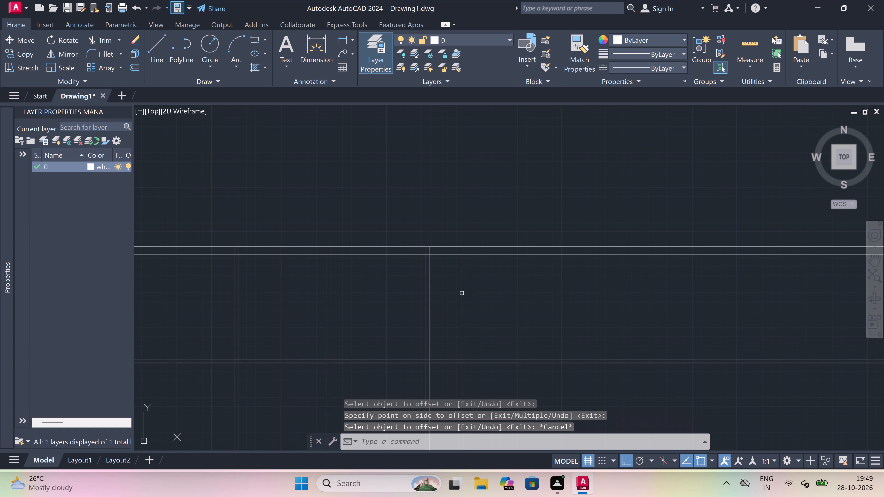
Offset the vertical line bounding the 3'3" space 9" to the right to form the outer wall.
key("space")
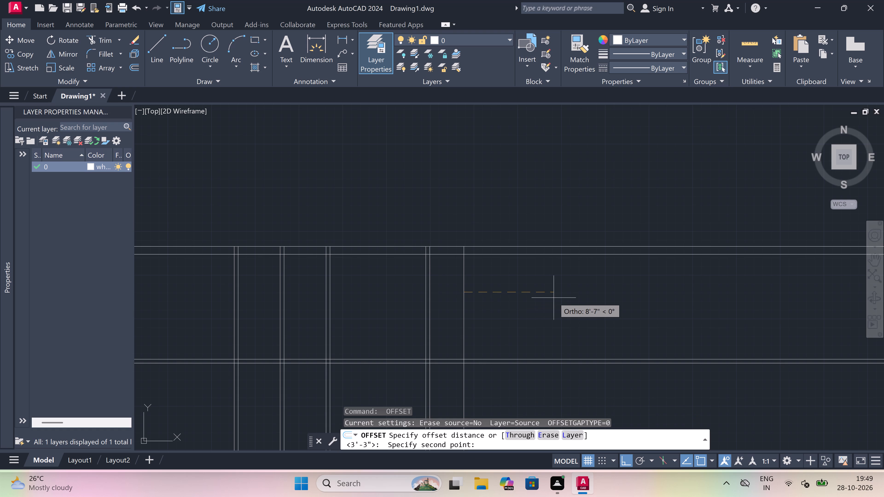
key("9")
key("shift+quotedbl")
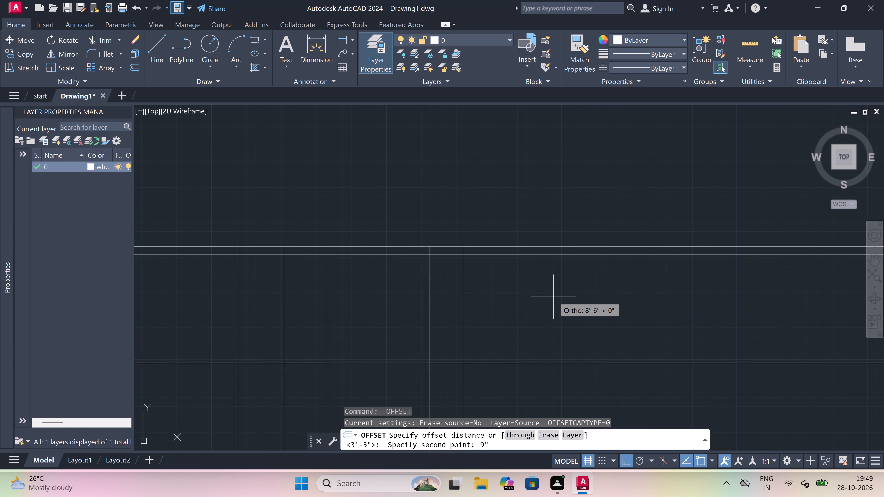
key("space")
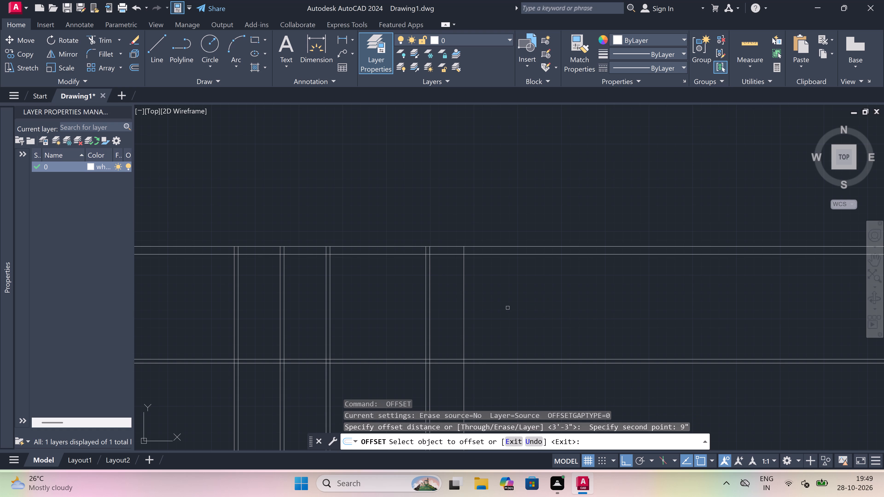
left_click(465, 304)
left_click(475, 302)
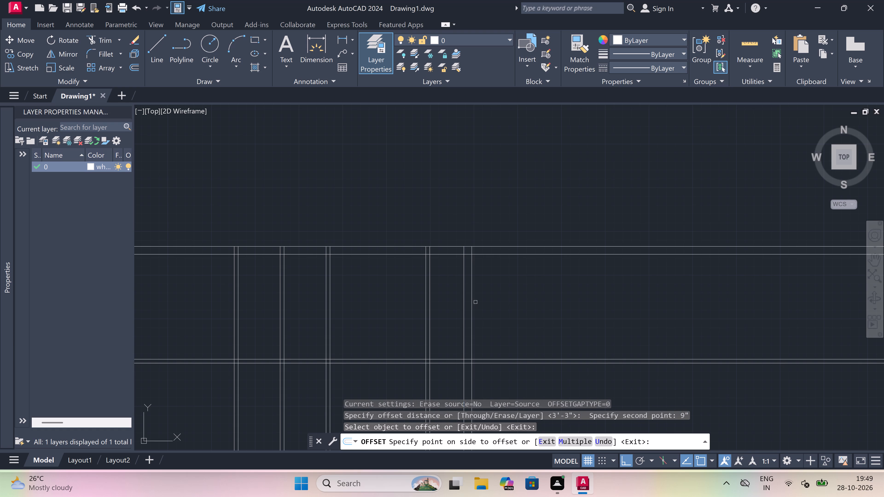
key("Escape")
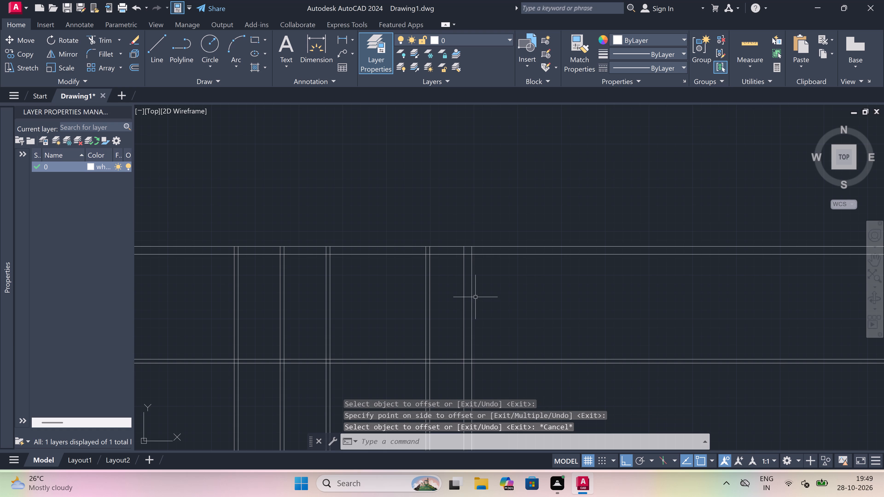
Trim the horizontal wall lines that extend past the outer face of the rightmost 9" wall, using a fence across them.
type("tr")
key("space")
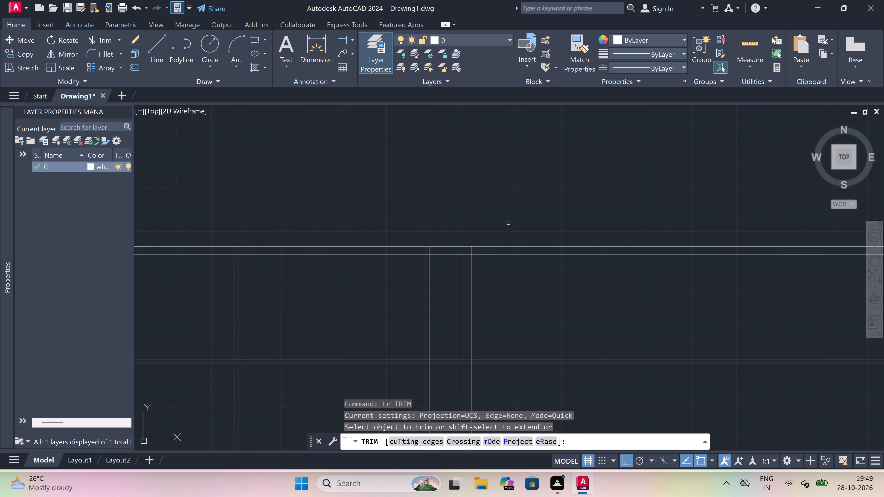
left_click(508, 223)
scroll(500, 306, "down", 3)
scroll(497, 326, "up", 2)
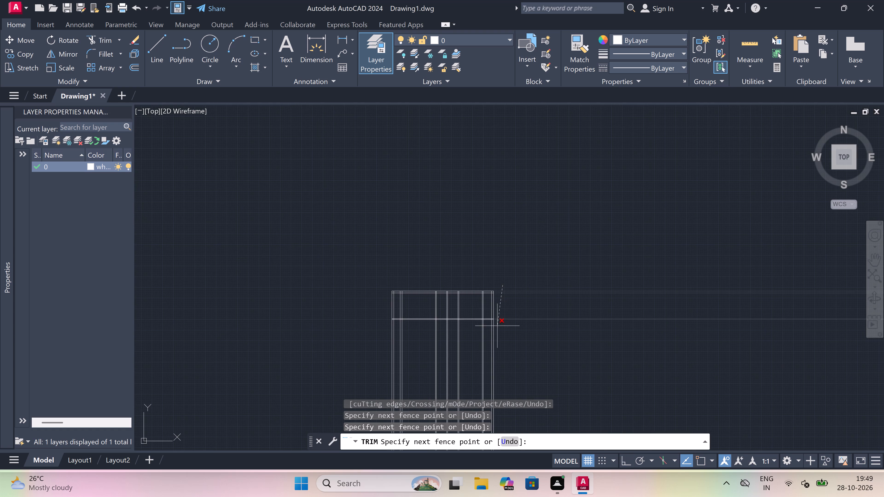
scroll(497, 326, "up", 1)
left_click_drag(497, 323, 498, 321)
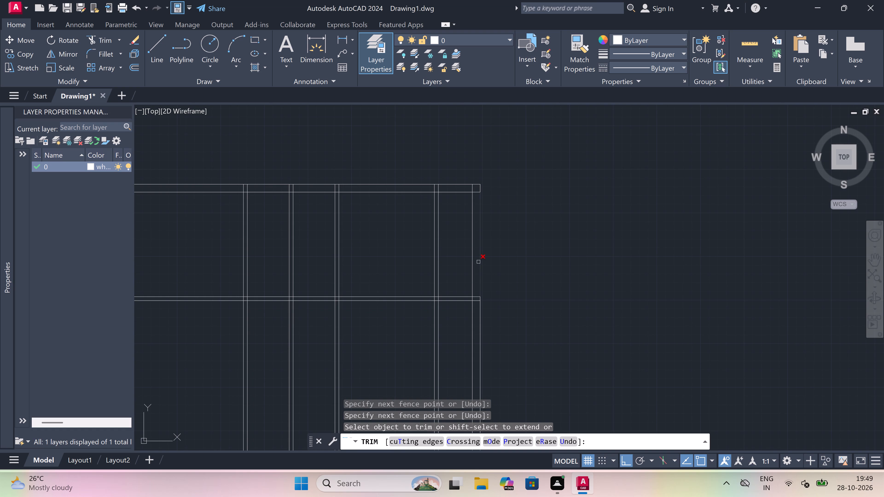
Trim the overlapping lines where the horizontal partition meets the right outer wall and the fourth 4.5" partition, opening the partition's joint from above.
scroll(470, 284, "up", 2)
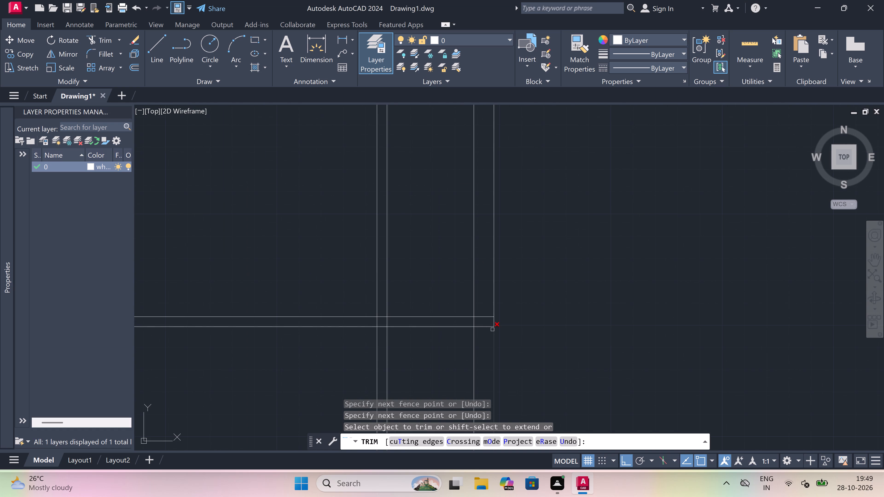
scroll(493, 328, "up", 1)
left_click(483, 329)
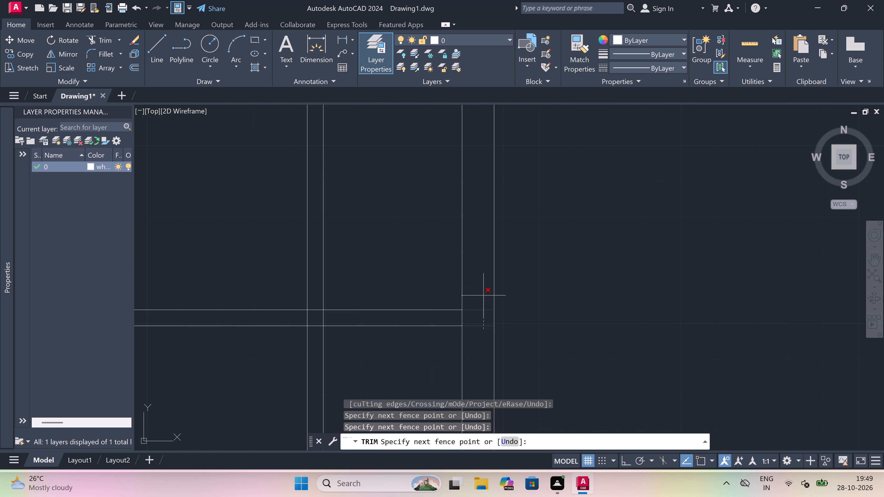
left_click(474, 313)
left_click(472, 321)
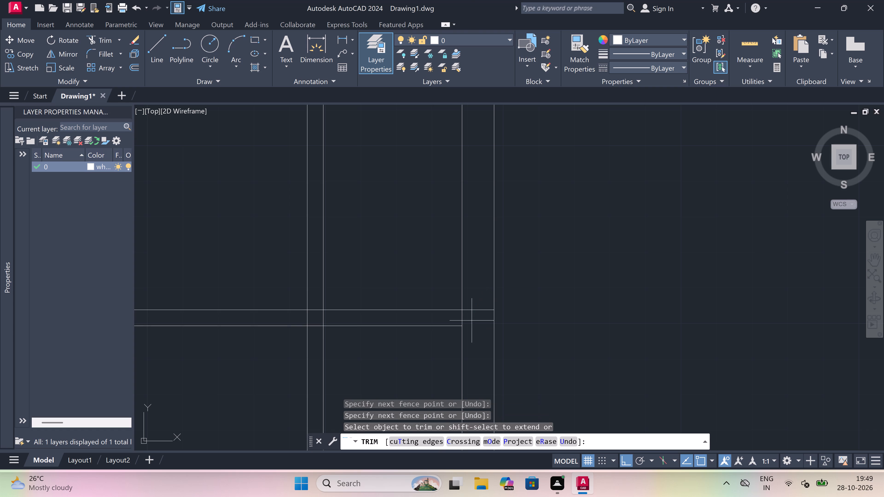
left_click(303, 317)
left_click_drag(320, 313, 320, 310)
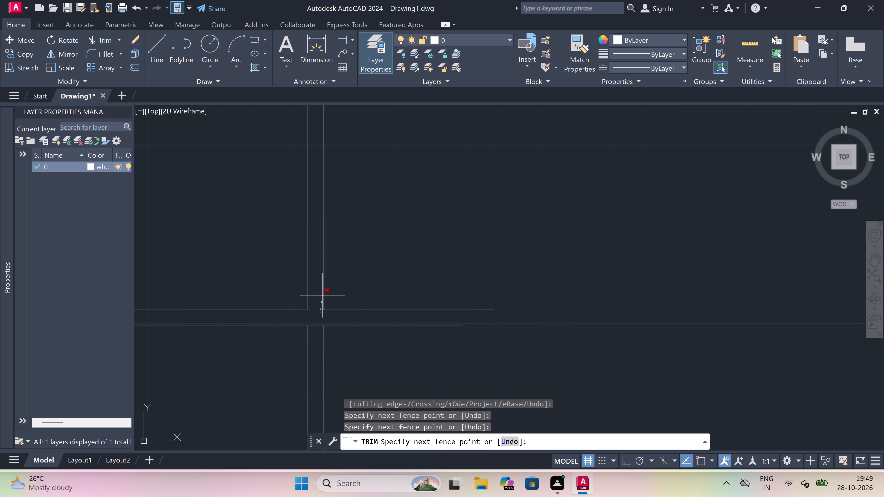
left_click(322, 295)
Trim away both lines of the fourth 4.5" vertical partition below the horizontal partition using a fence.
scroll(322, 295, "down", 3)
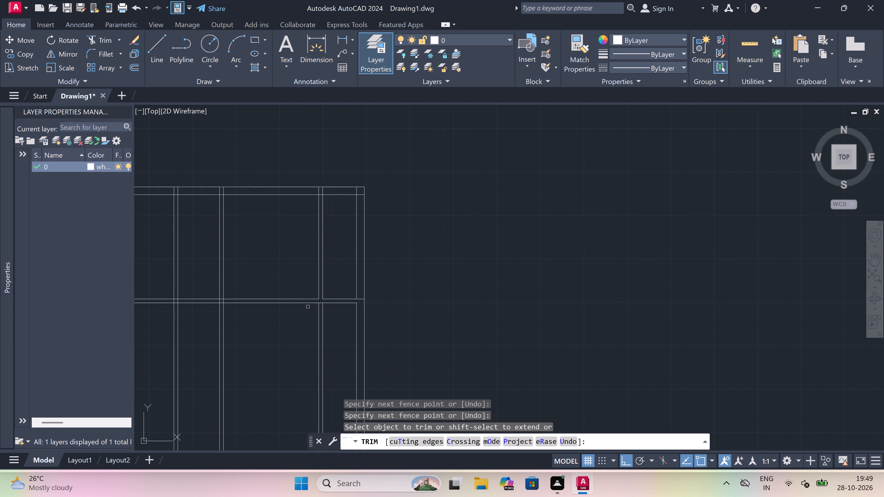
scroll(305, 310, "up", 2)
left_click_drag(304, 310, 309, 310)
left_click(387, 313)
Trim the right outer wall's inner face line inside the top wall and down to the horizontal partition.
scroll(387, 313, "down", 3)
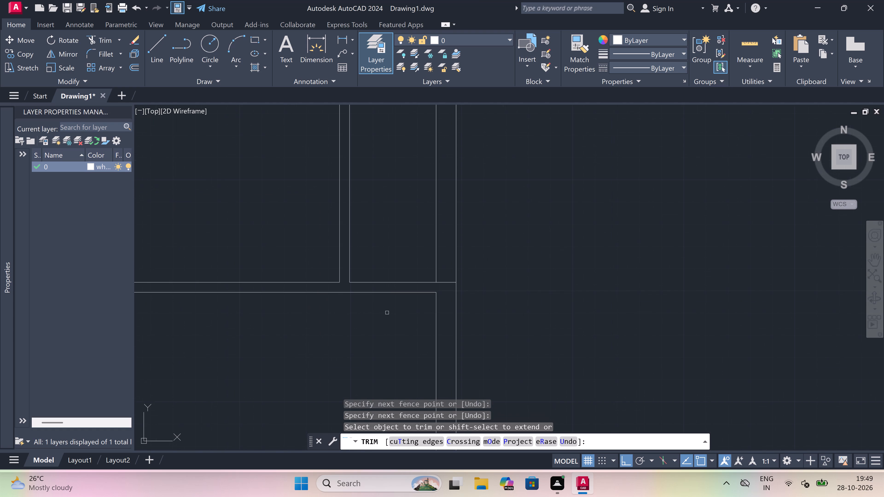
scroll(387, 313, "down", 2)
scroll(389, 269, "up", 3)
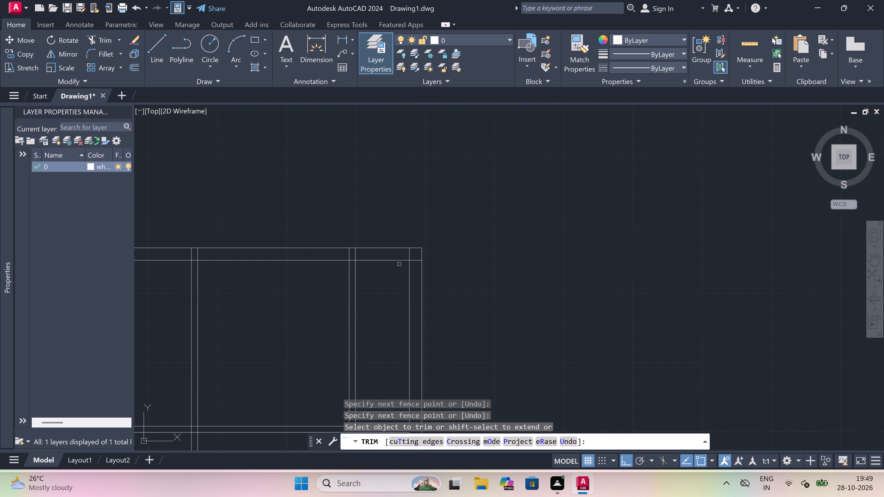
scroll(410, 257, "down", 2)
scroll(410, 257, "up", 4)
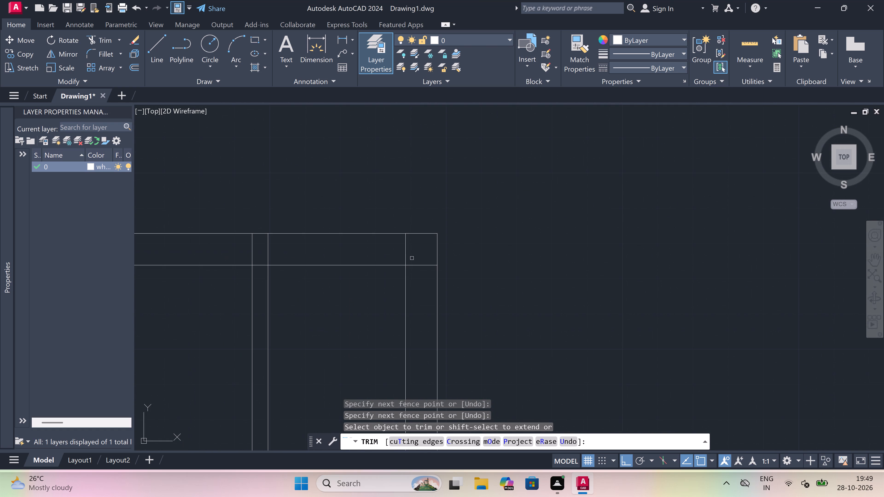
left_click(415, 257)
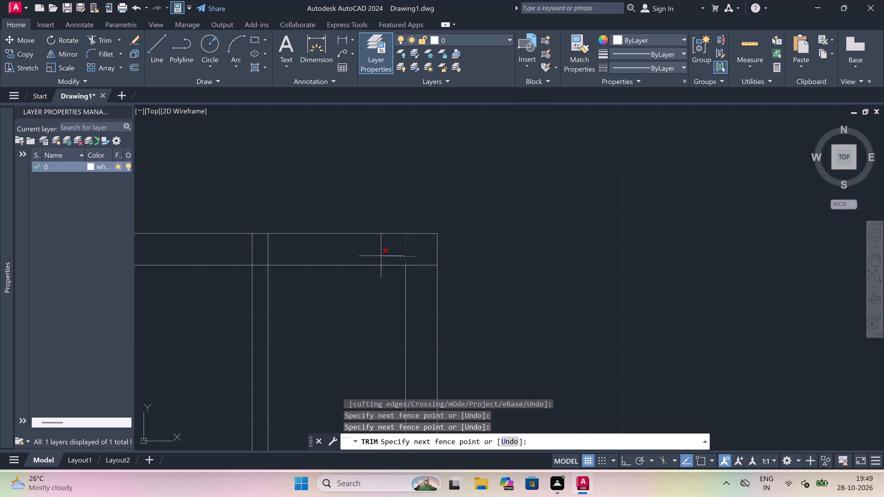
left_click(376, 254)
scroll(376, 254, "down", 3)
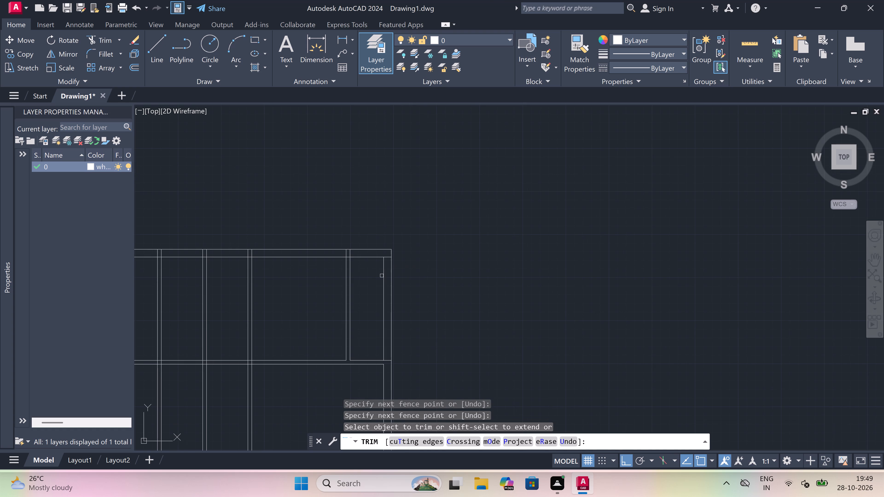
left_click(384, 279)
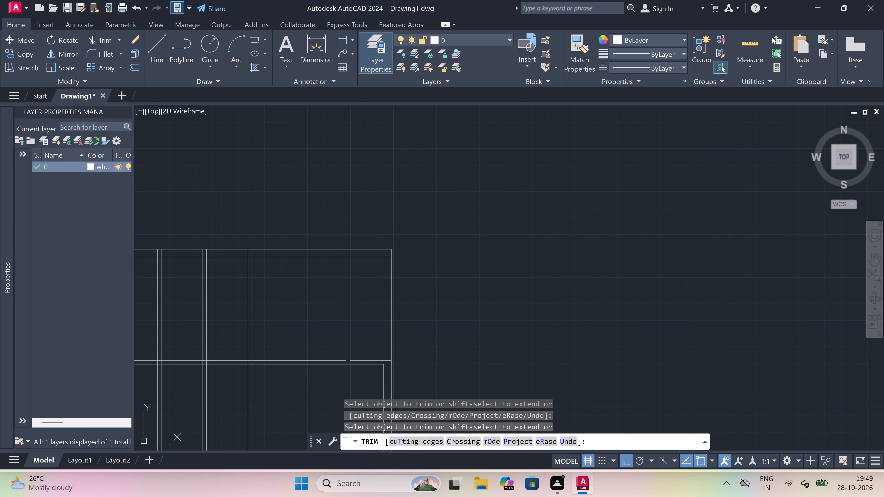
Trim the fourth 4.5" partition's lines inside the top wall, and the top wall's inner line between the partition's faces.
scroll(332, 245, "up", 1)
scroll(354, 256, "up", 3)
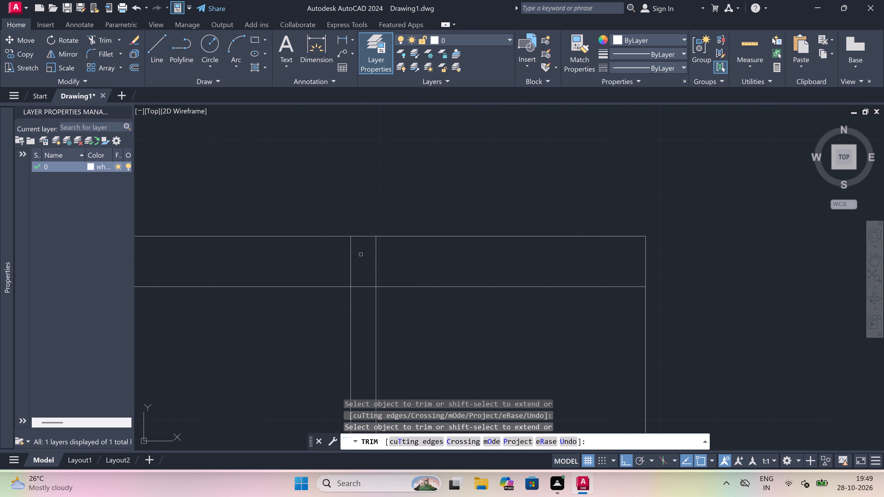
left_click(384, 255)
left_click_drag(336, 254, 347, 254)
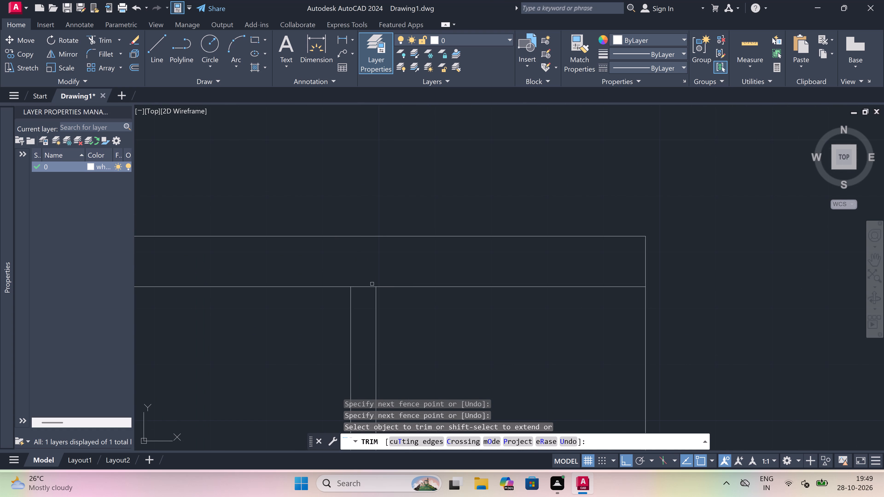
left_click(370, 288)
Trim the lines of the first three 4.5" vertical partitions inside the top wall with one fence.
scroll(378, 275, "down", 5)
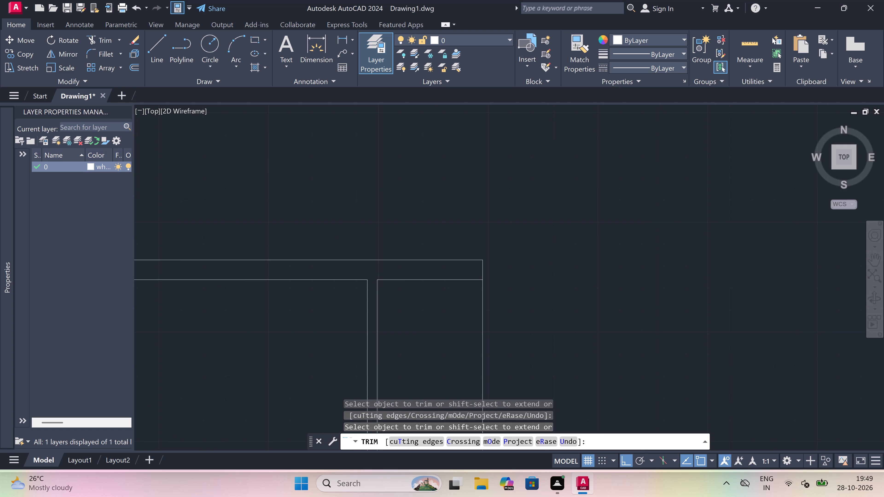
scroll(378, 275, "down", 1)
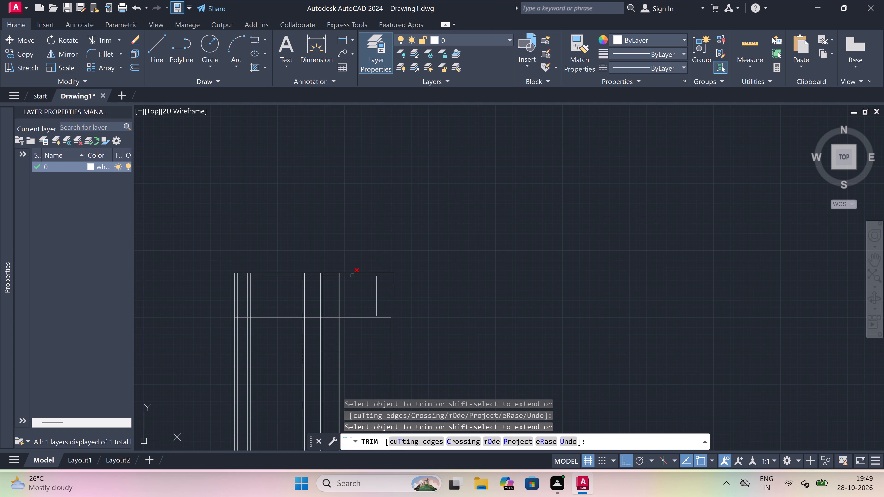
scroll(337, 278, "up", 4)
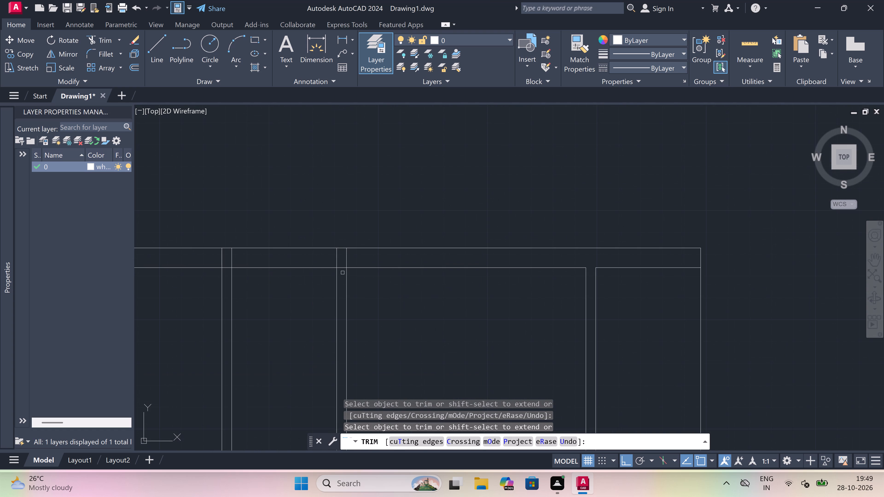
scroll(360, 257, "up", 1)
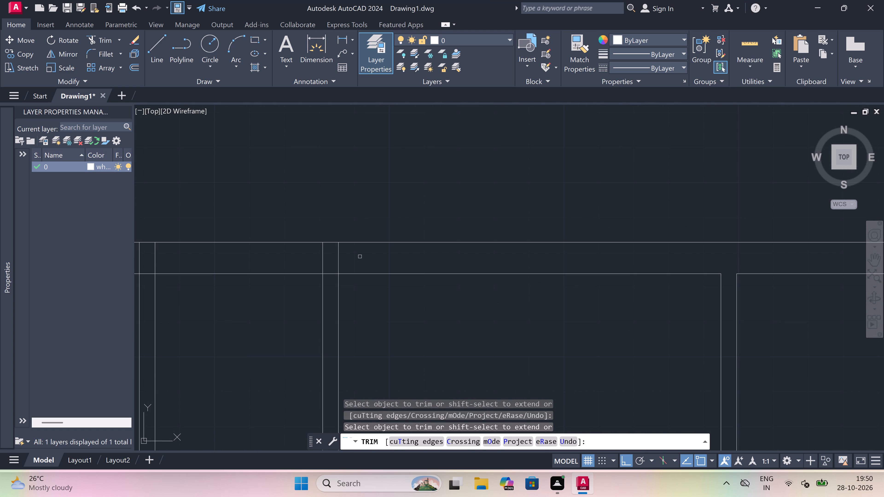
left_click(360, 257)
scroll(360, 257, "down", 4)
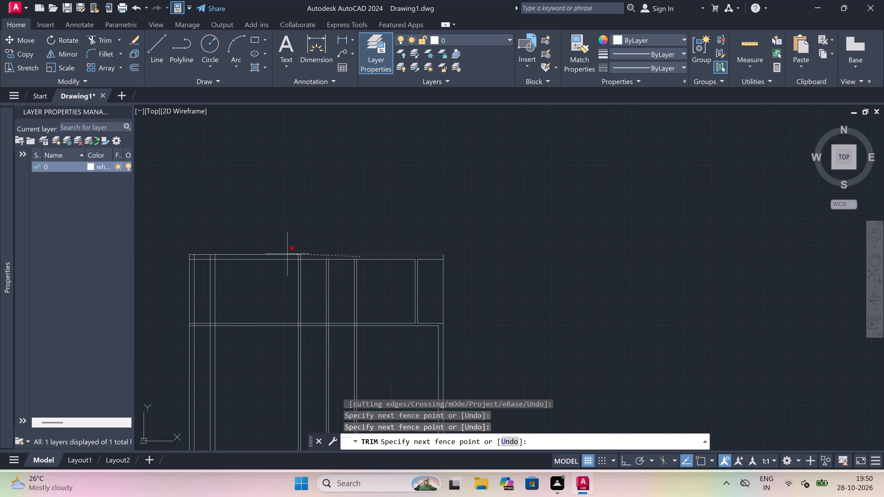
scroll(275, 254, "up", 3)
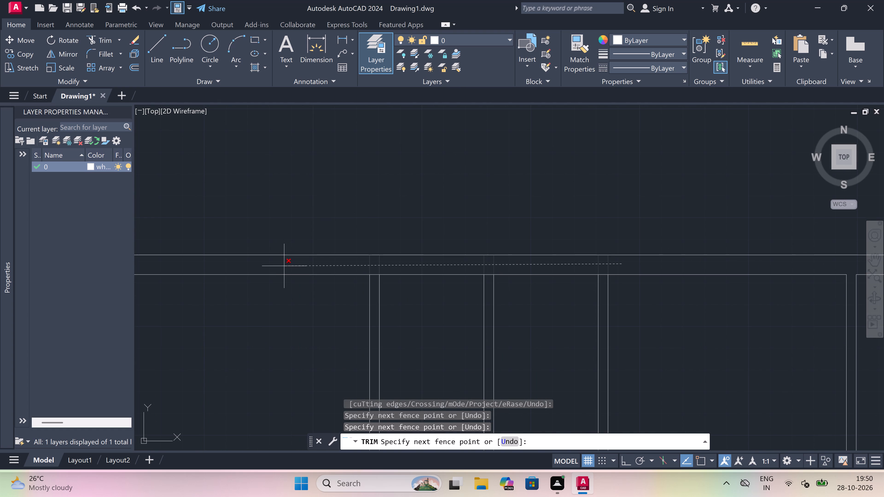
left_click(284, 266)
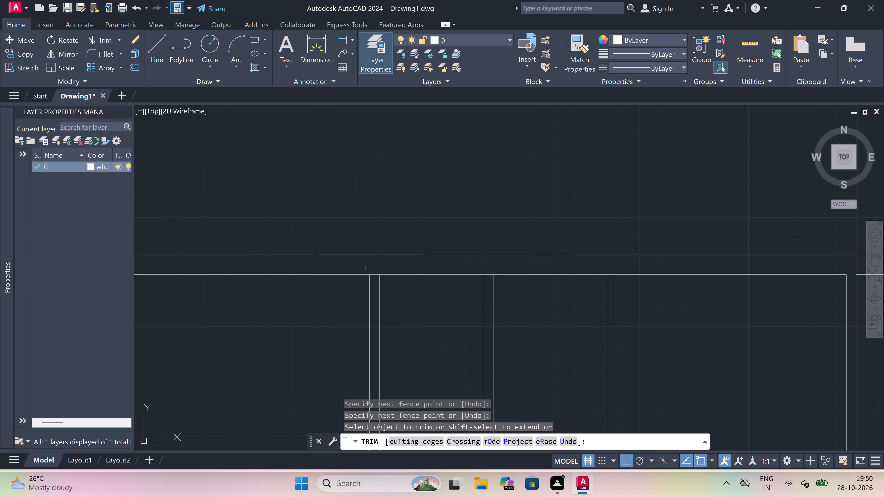
Trim the overlapping segments where the top wall meets the left outer wall and the neighbouring 9" vertical wall.
scroll(367, 268, "down", 4)
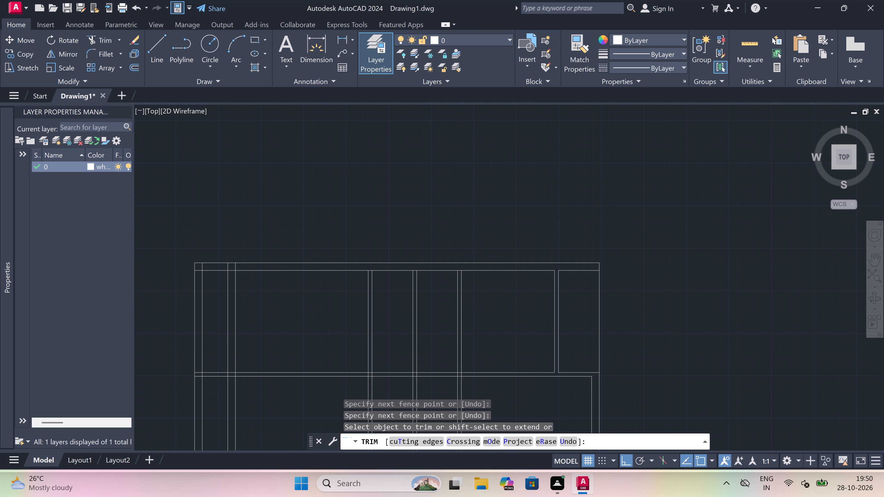
scroll(310, 273, "up", 2)
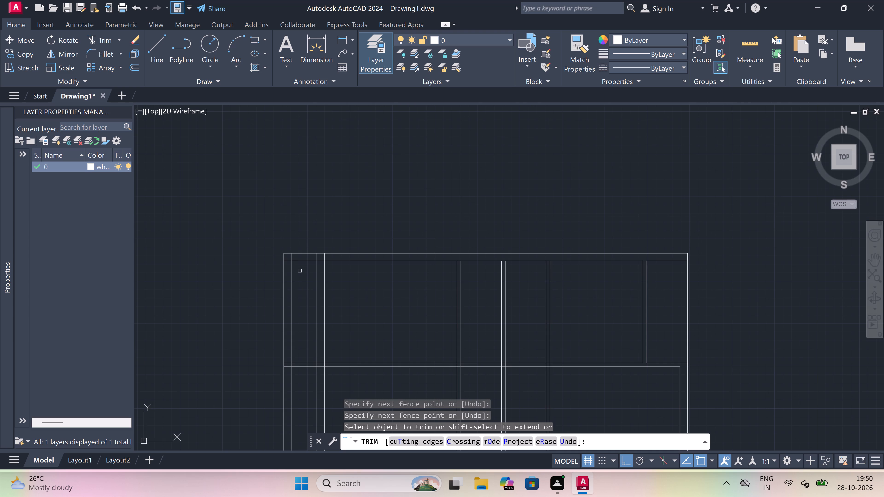
scroll(300, 271, "up", 2)
scroll(300, 271, "down", 2)
scroll(302, 253, "up", 2)
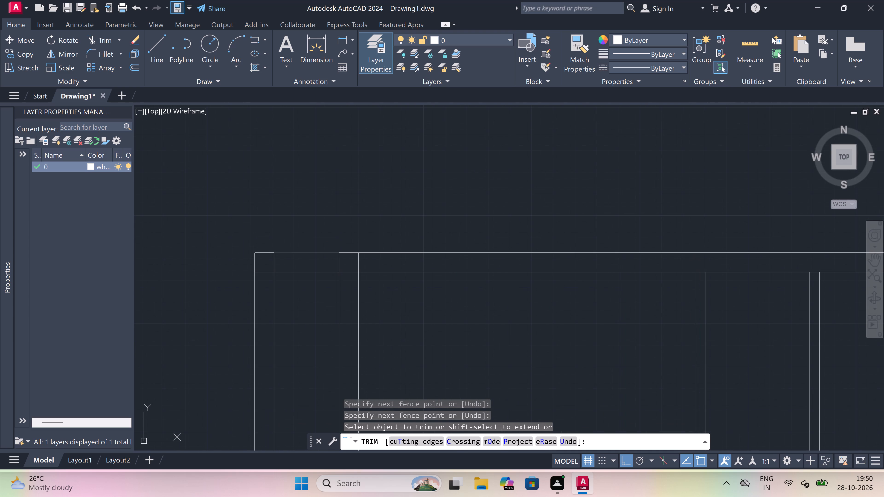
scroll(246, 272, "up", 1)
left_click(273, 268)
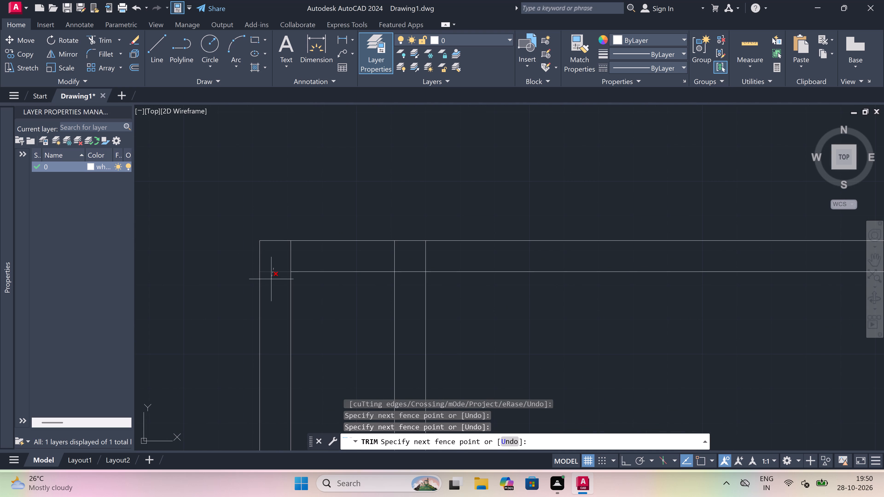
left_click_drag(271, 280, 273, 274)
left_click(276, 254)
left_click(461, 260)
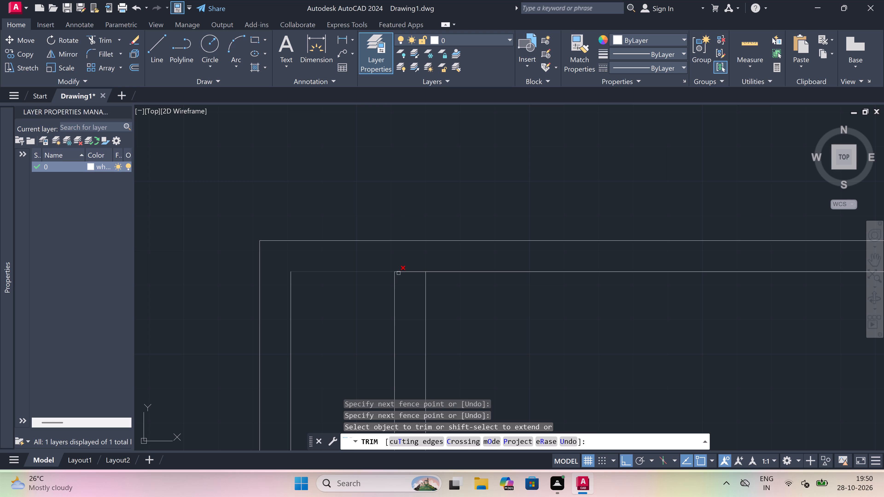
left_click(406, 277)
left_click(410, 262)
Trim the overlapping segments where the horizontal partition meets the left outer wall and crosses the neighbouring 9" vertical wall.
scroll(410, 243, "down", 4)
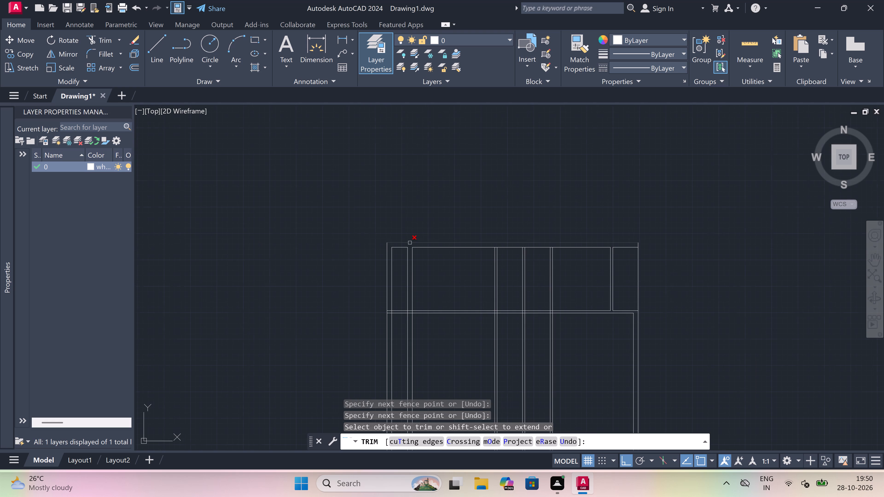
scroll(405, 290, "up", 3)
scroll(404, 290, "down", 2)
scroll(381, 316, "up", 3)
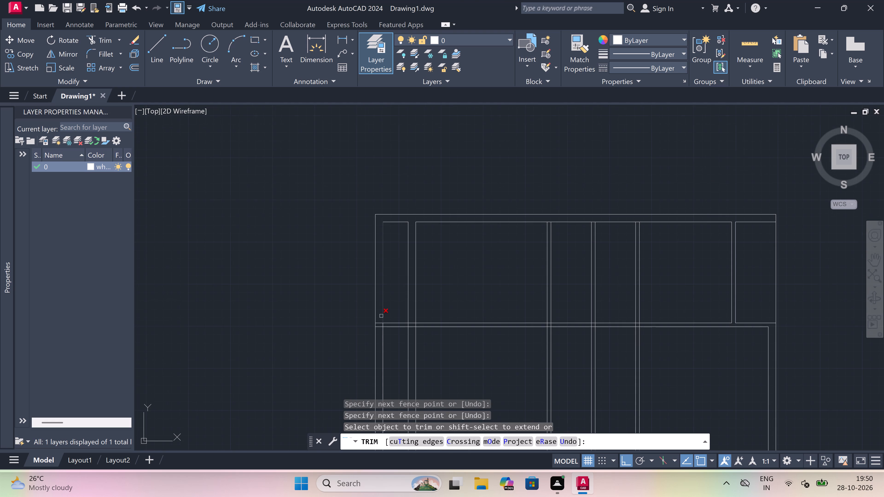
scroll(378, 324, "down", 3)
scroll(375, 344, "up", 3)
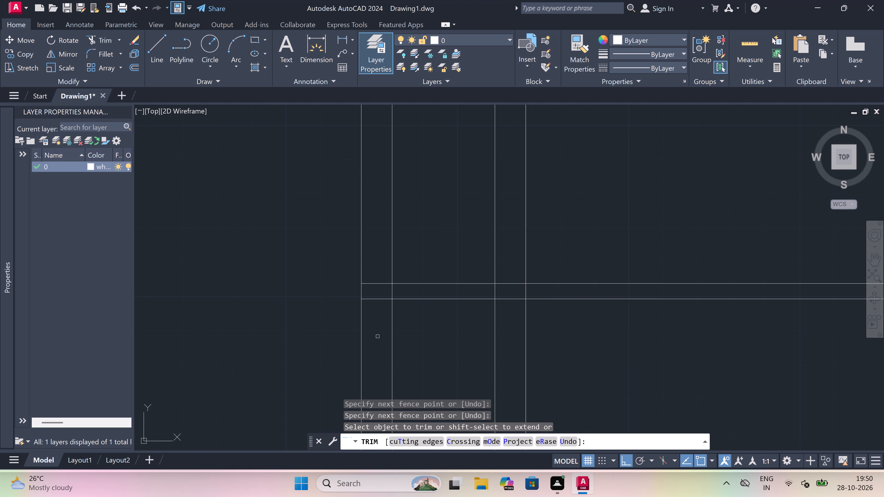
left_click_drag(375, 311, 375, 301)
left_click(375, 273)
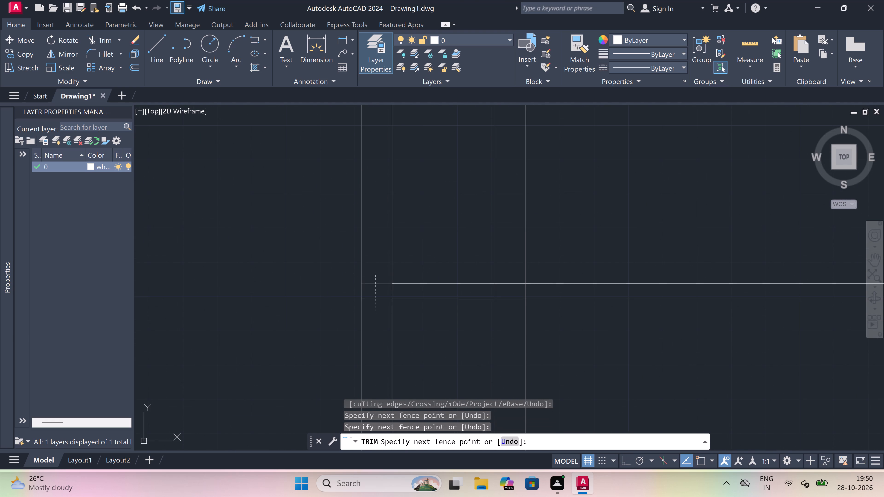
left_click_drag(374, 286, 383, 286)
left_click(571, 293)
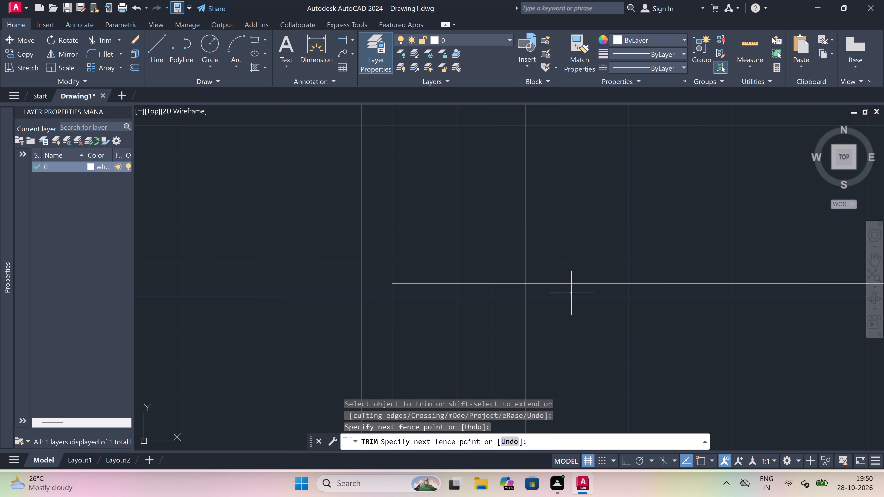
left_click(375, 289)
Trim away both lines of the inner 9" vertical wall below the horizontal partition with a fence, and end trimming.
scroll(375, 289, "down", 1)
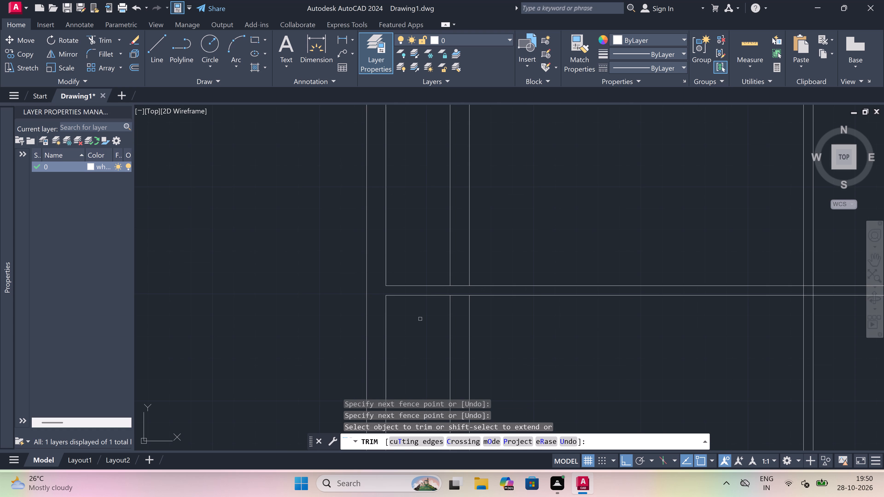
left_click_drag(421, 315, 424, 315)
left_click(517, 319)
scroll(314, 307, "down", 3)
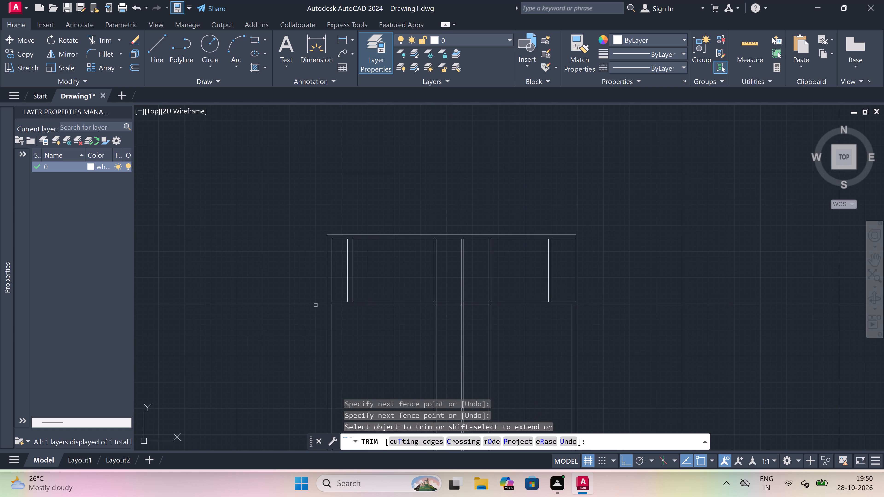
key("Escape")
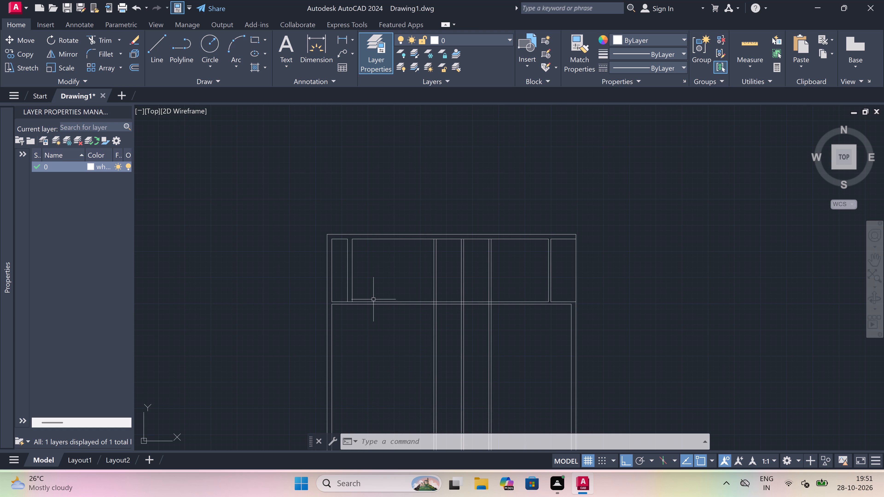
Trim the lines of the three inner 4.5" vertical partitions where they cross the horizontal partition, using one fence.
scroll(374, 299, "down", 1)
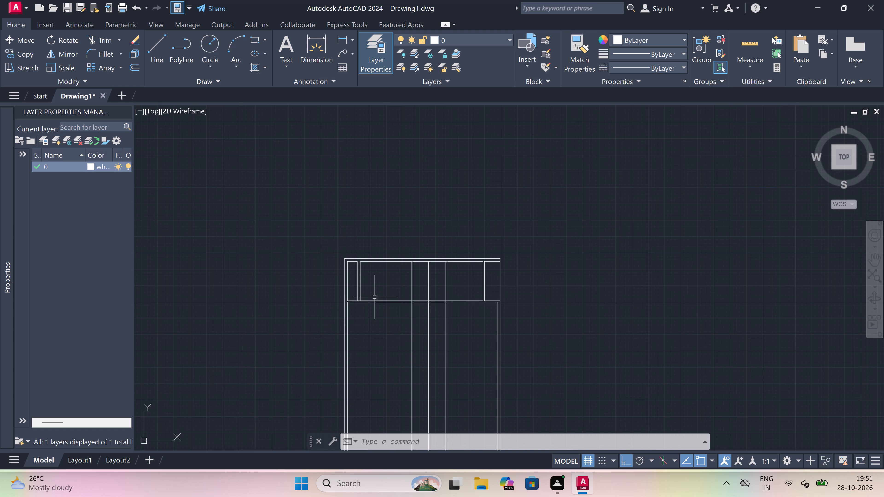
scroll(401, 301, "up", 1)
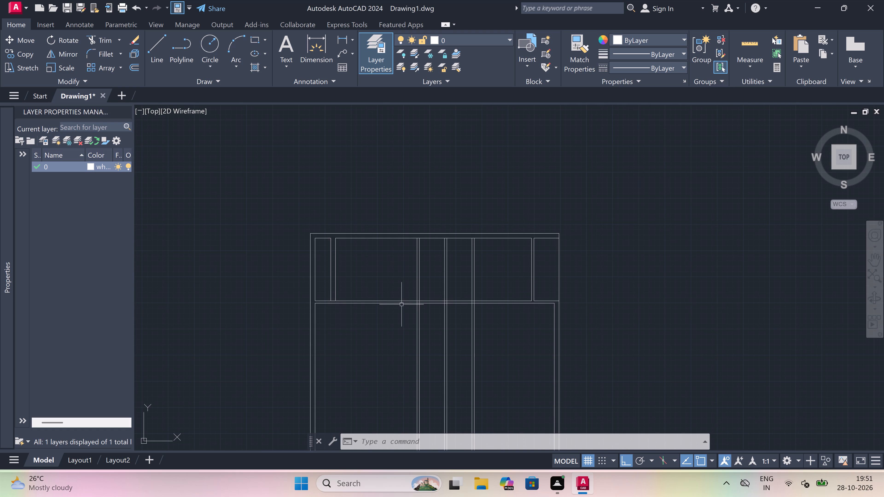
scroll(408, 329, "up", 1)
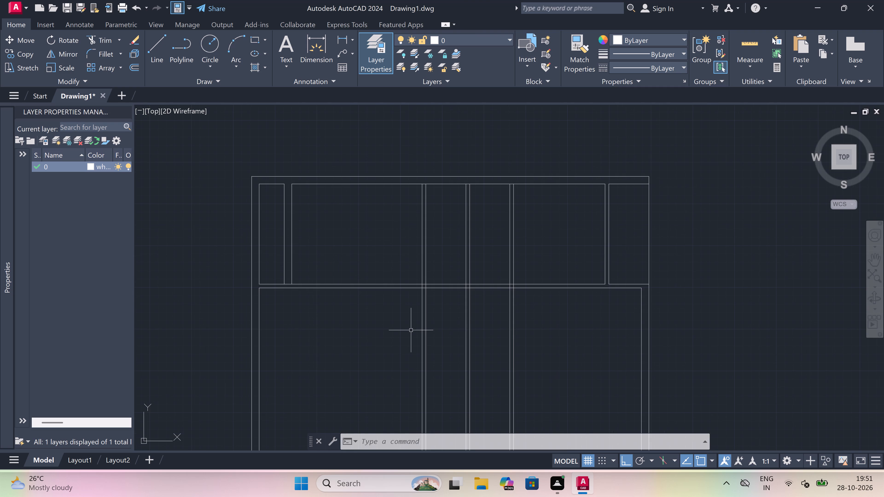
key("t")
key("r")
key("space")
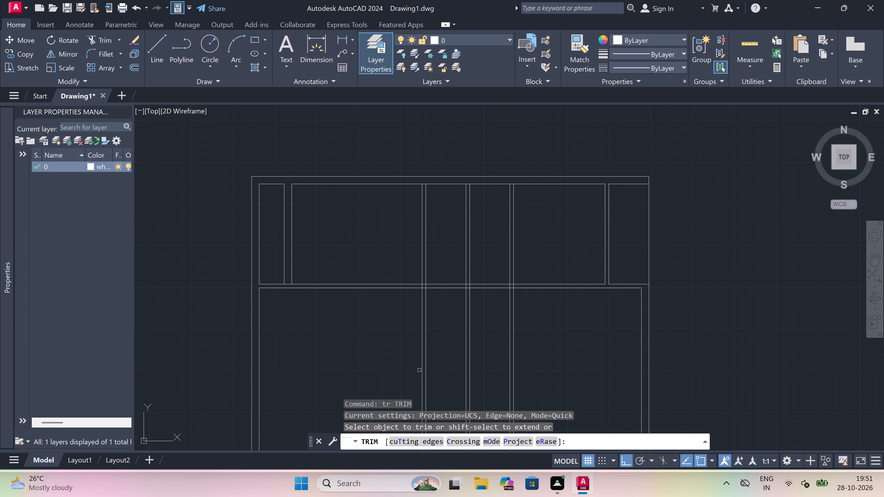
scroll(436, 266, "up", 1)
scroll(424, 286, "up", 1)
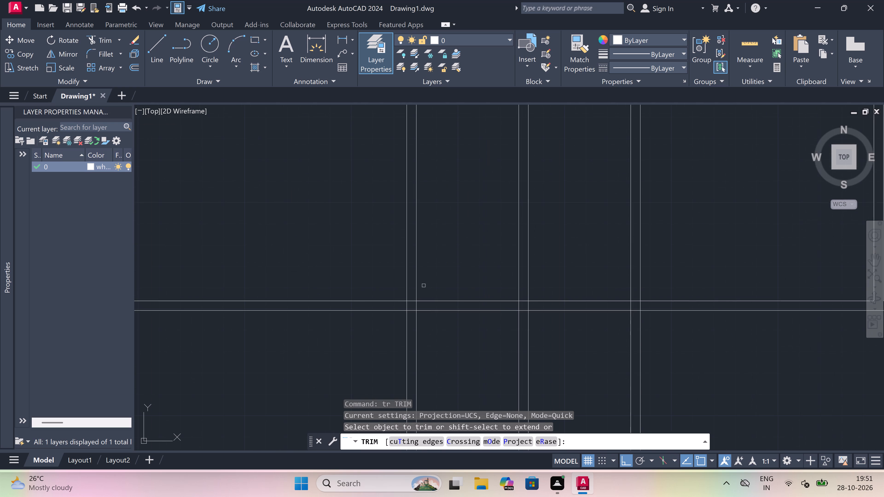
left_click(390, 306)
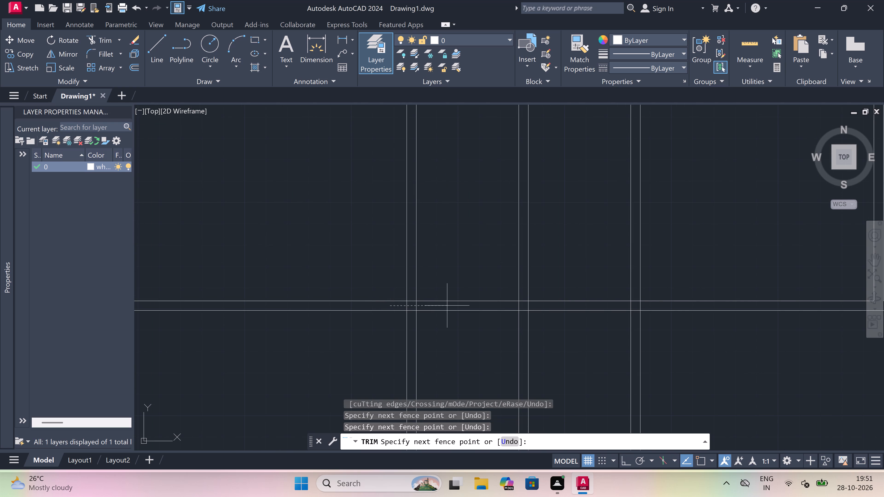
left_click(678, 303)
Trim away all lines of the three 4.5" vertical partitions below the horizontal partition with a fence, and end trimming.
scroll(448, 285, "down", 3)
scroll(499, 301, "up", 2)
left_click_drag(499, 301, 489, 300)
left_click_drag(291, 318, 337, 312)
left_click_drag(525, 324, 517, 323)
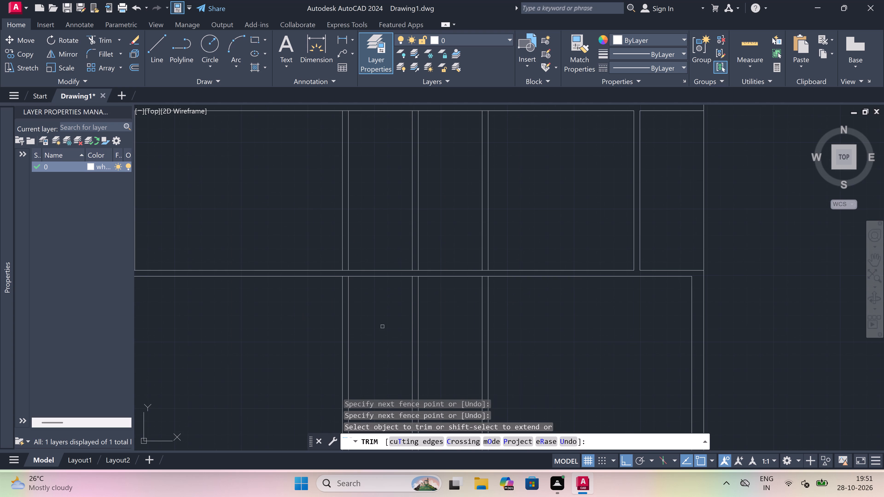
left_click_drag(317, 335, 349, 327)
left_click(571, 327)
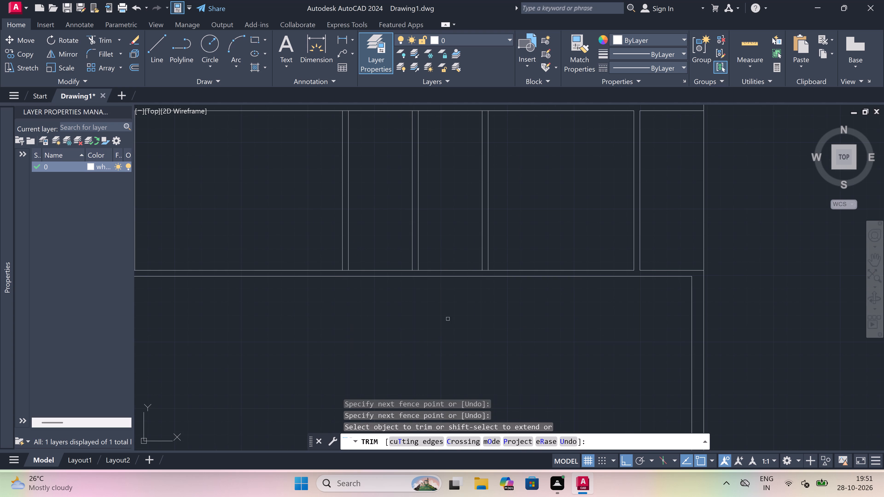
scroll(448, 319, "down", 3)
scroll(436, 288, "up", 1)
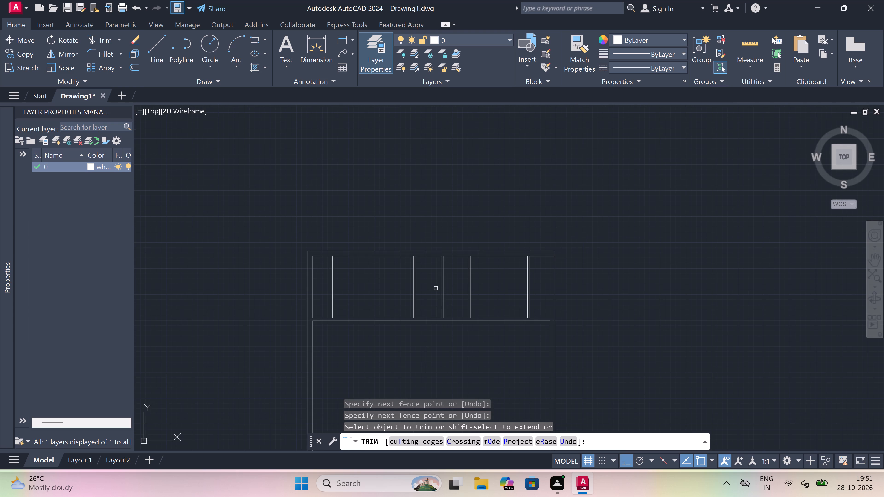
scroll(436, 288, "down", 1)
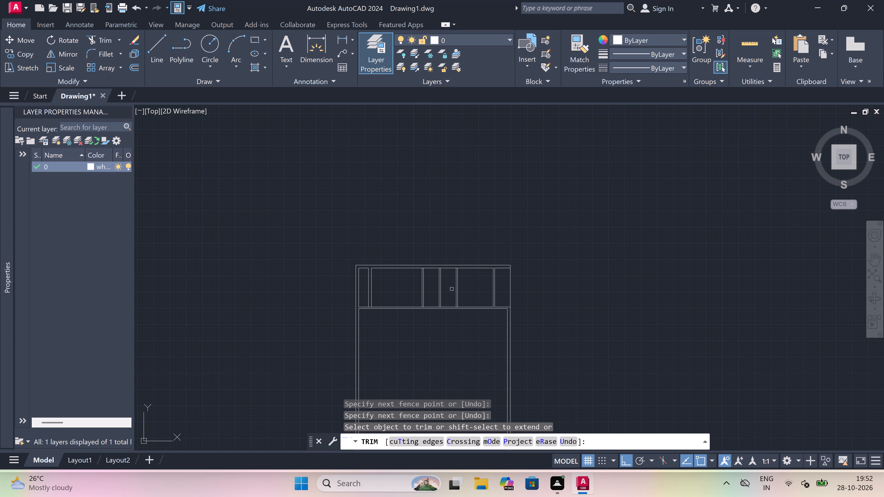
scroll(451, 288, "up", 3)
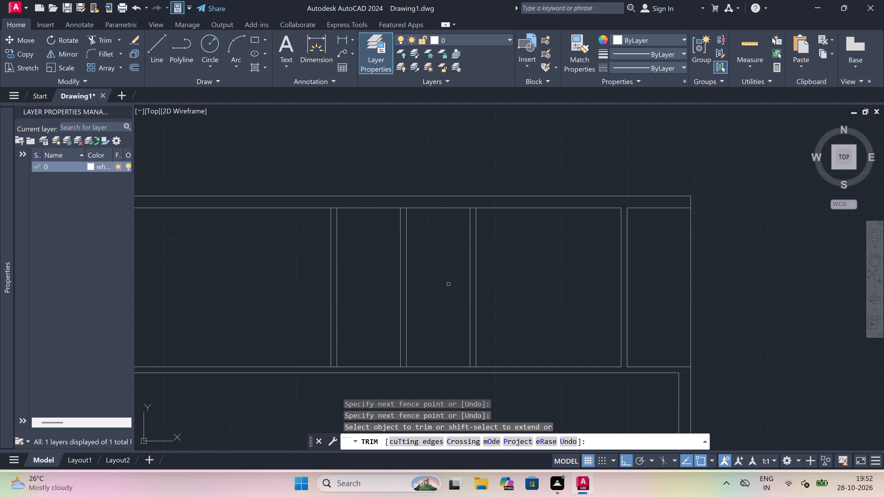
key("Escape")
Trim the top wall's inner line between the two faces of each of the three 4.5" vertical partitions.
key("space")
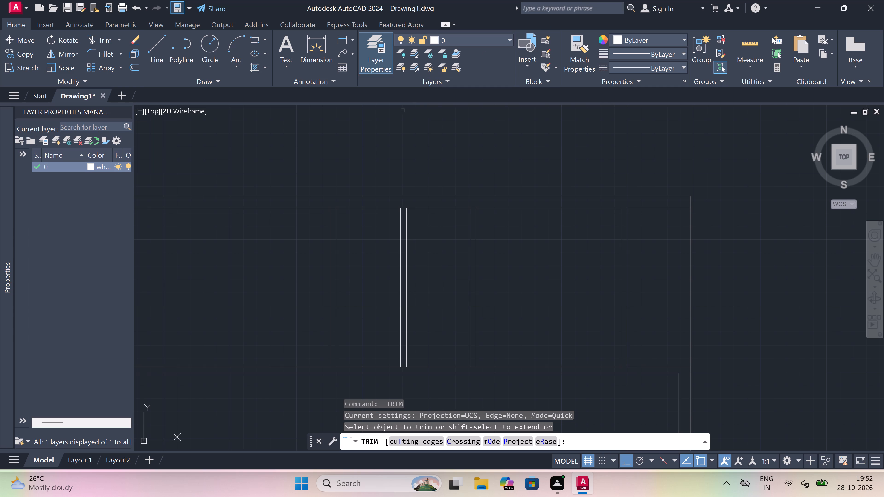
left_click(333, 206)
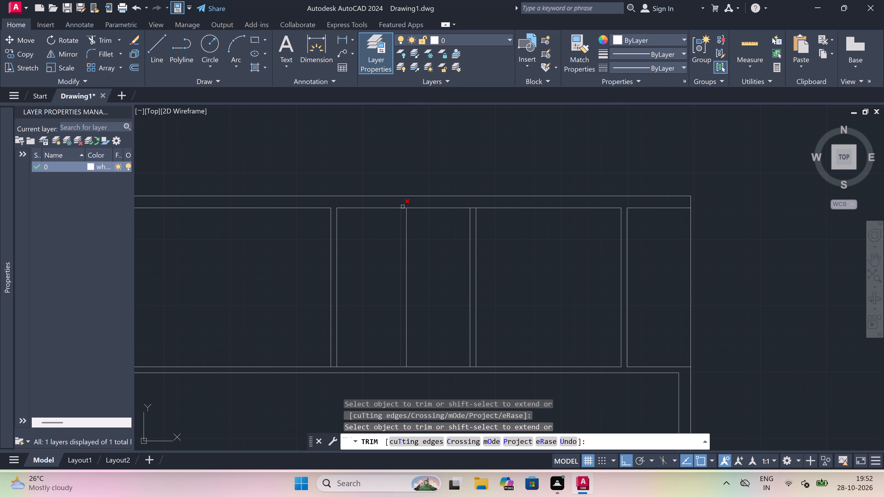
left_click(403, 208)
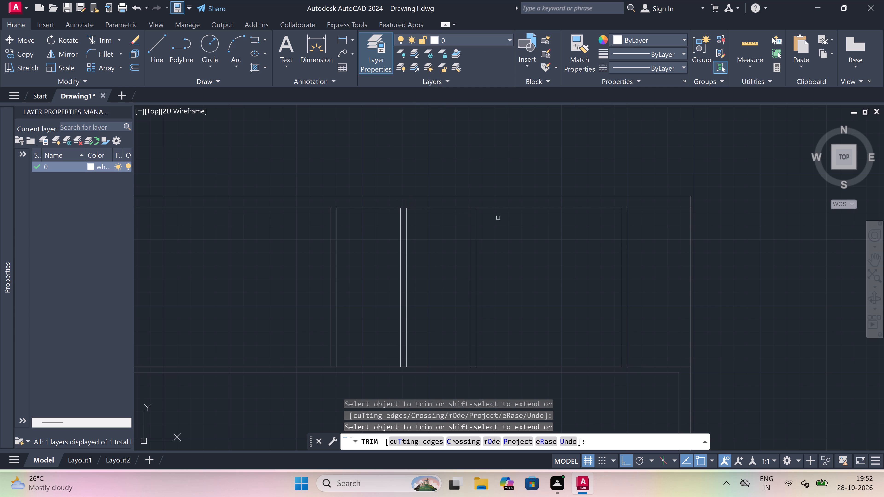
left_click(474, 207)
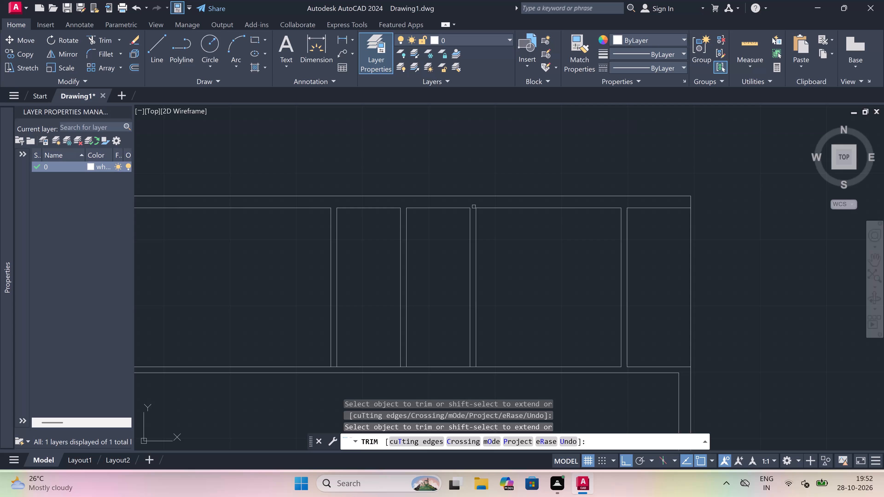
key("Escape")
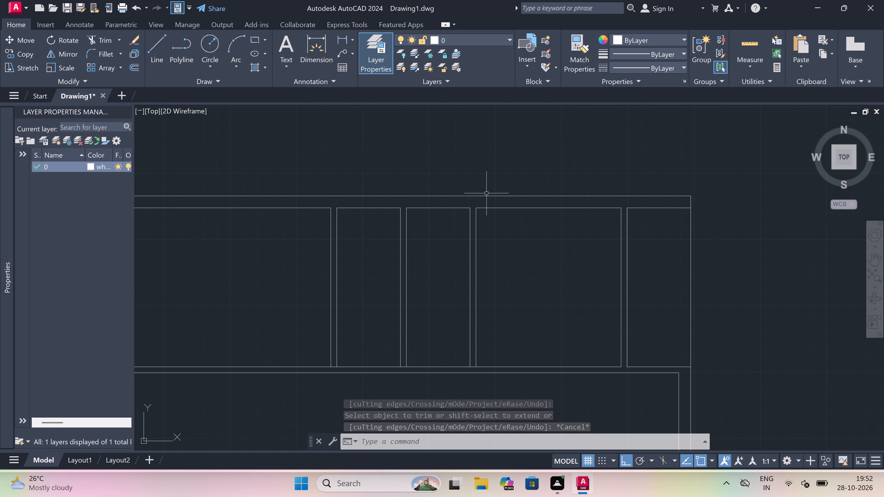
Offset the top wall's inner line 7'5" downward in both narrow bays between the three 4.5" vertical partitions.
type("o")
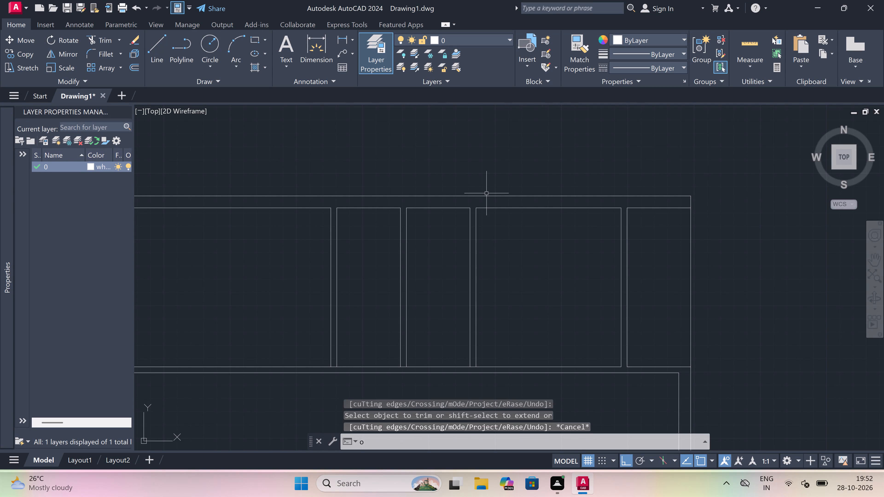
key("space")
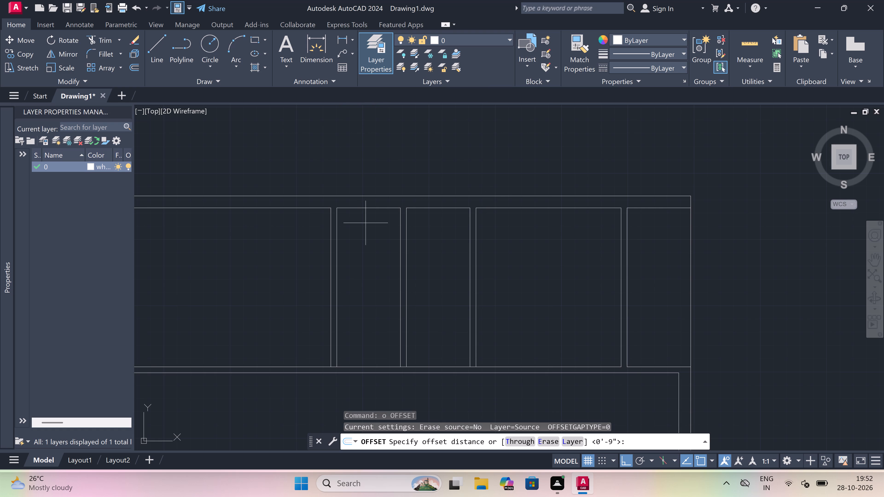
left_click(367, 209)
scroll(376, 260, "up", 1)
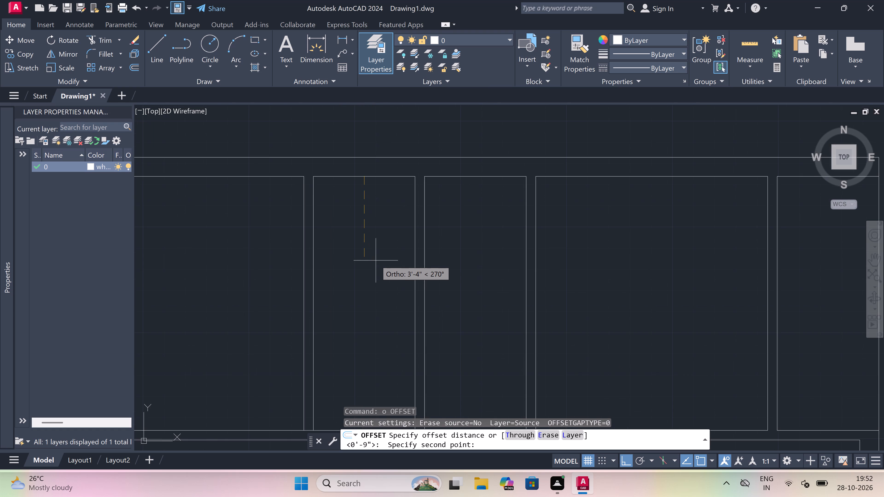
scroll(376, 260, "down", 1)
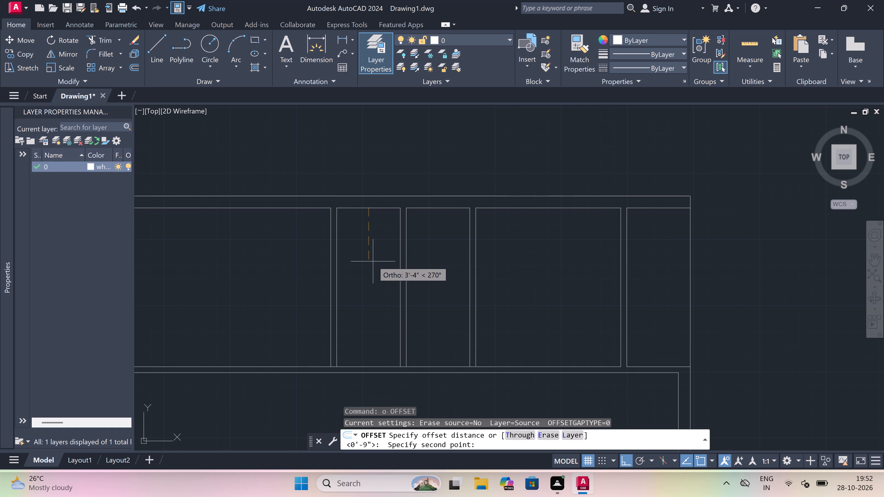
key("7")
key("apostrophe")
key("5")
key("shift+quotedbl")
key("space")
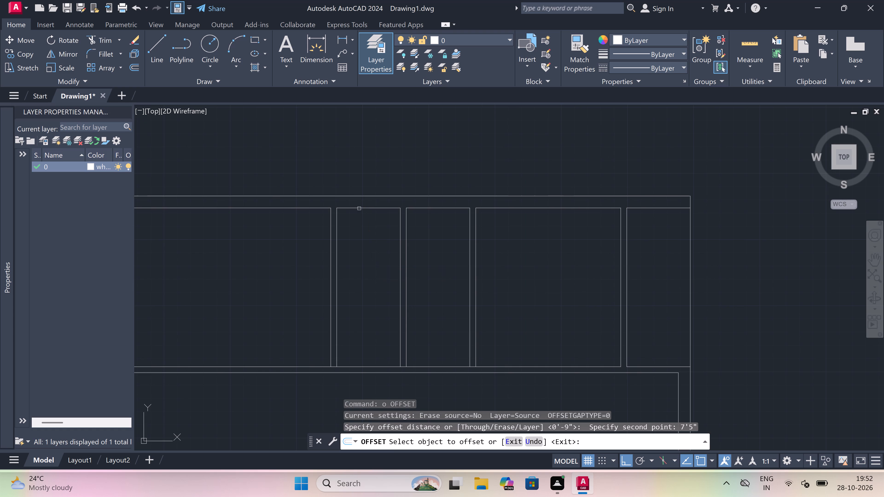
left_click_drag(360, 208, 361, 254)
left_click_drag(362, 270, 362, 268)
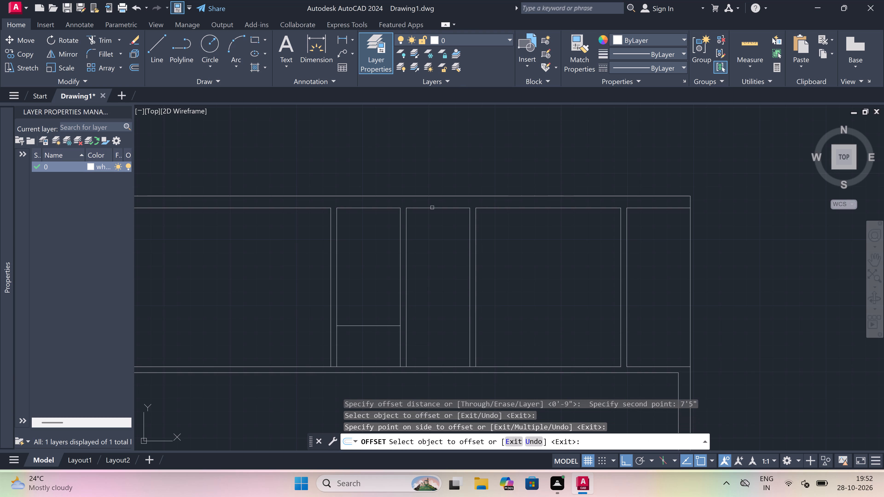
left_click_drag(432, 208, 433, 277)
left_click(433, 287)
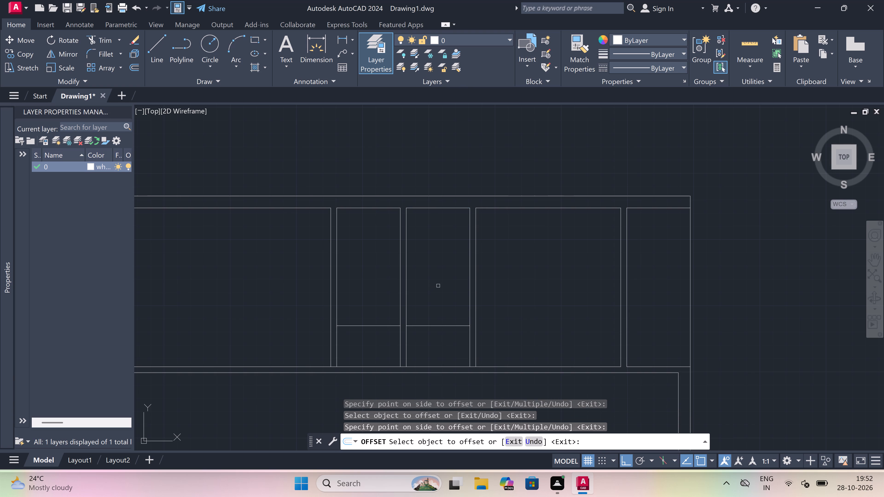
key("Escape")
Offset the new horizontal line in each of the two narrow bays 4.5" downward to form cross walls.
key("space")
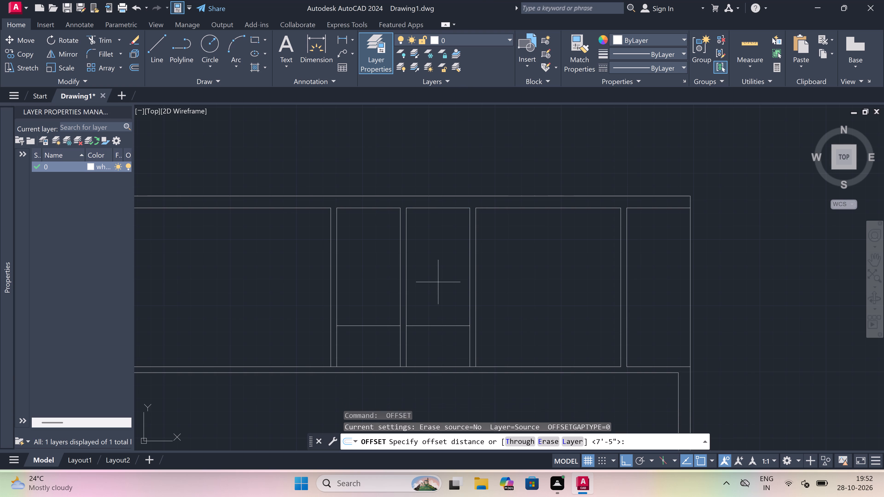
scroll(404, 261, "down", 1)
scroll(384, 293, "up", 1)
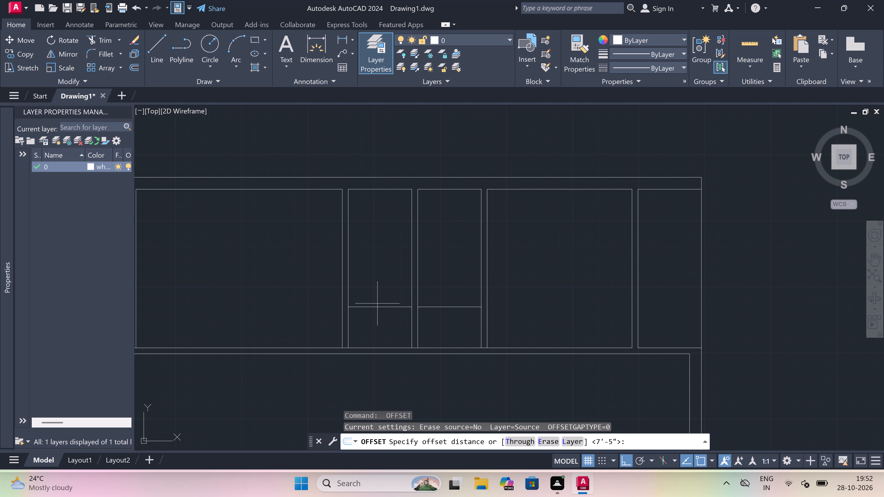
left_click(380, 307)
scroll(380, 322, "up", 1)
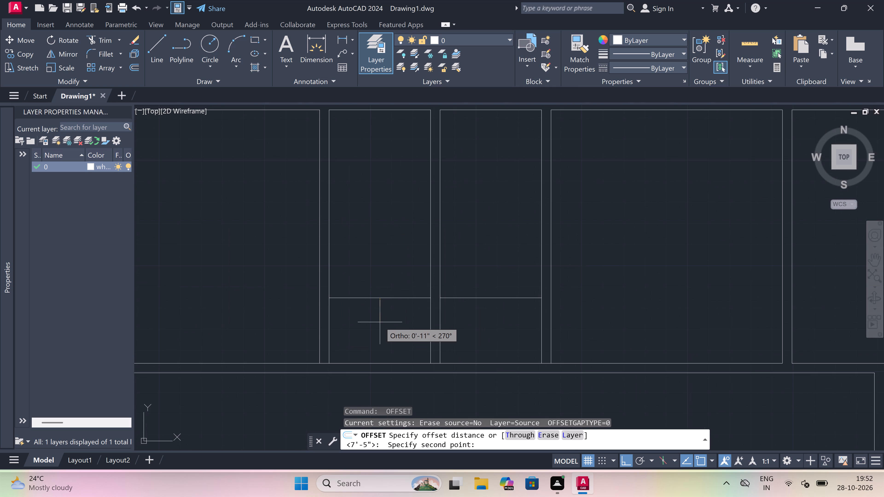
type("4.5")
type("\"")
key("space")
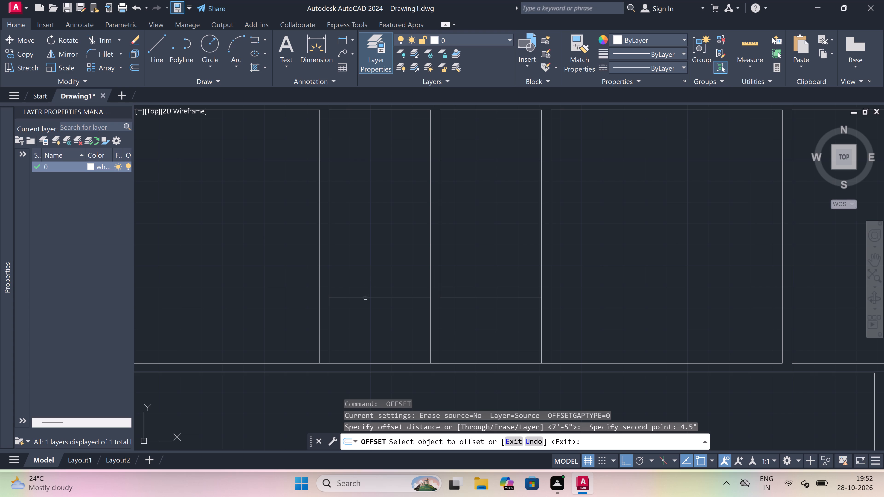
left_click_drag(365, 297, 362, 314)
left_click(355, 336)
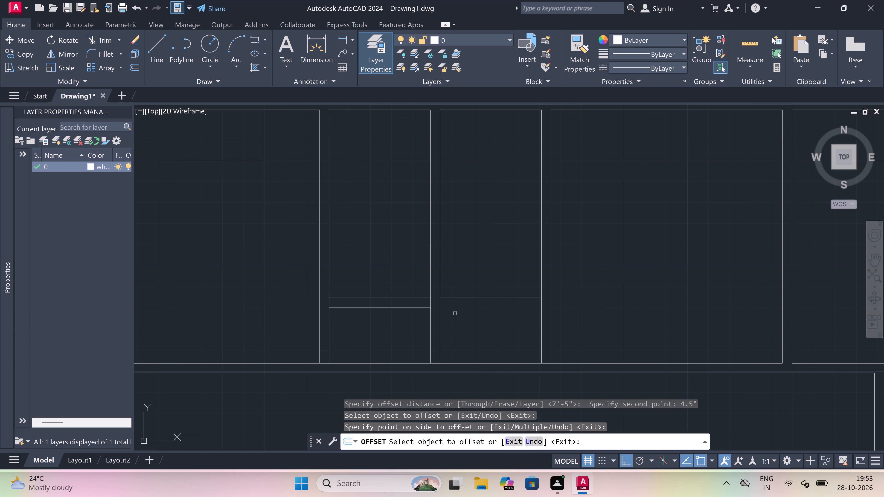
left_click_drag(465, 298, 465, 333)
left_click(466, 339)
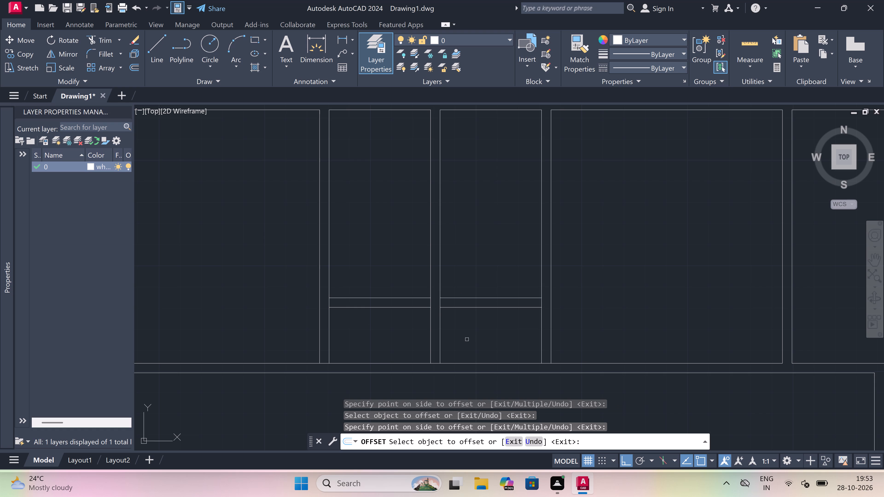
key("Escape")
Extend both cross-wall lines across the middle 4.5" partition and to the outer face of the left one, and end extending.
type("ex")
key("space")
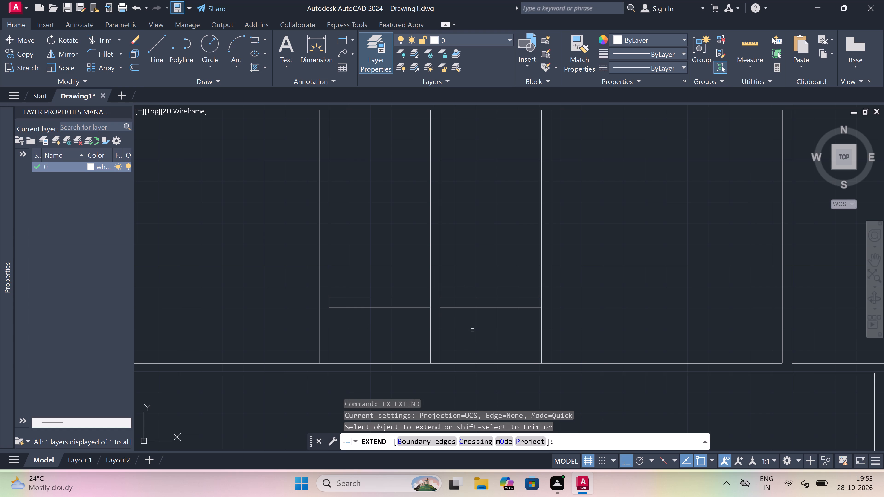
left_click_drag(473, 329, 474, 316)
left_click(474, 254)
left_click_drag(348, 319, 349, 313)
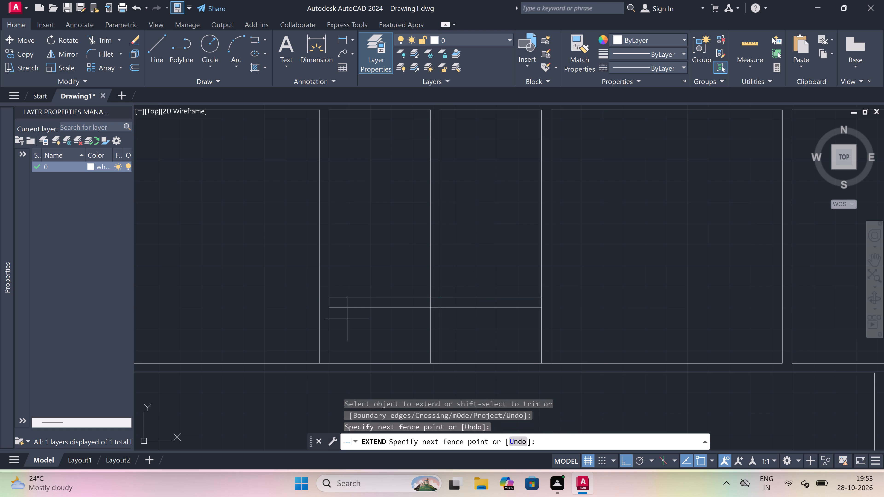
left_click_drag(349, 313, 350, 296)
left_click(351, 286)
left_click(355, 327)
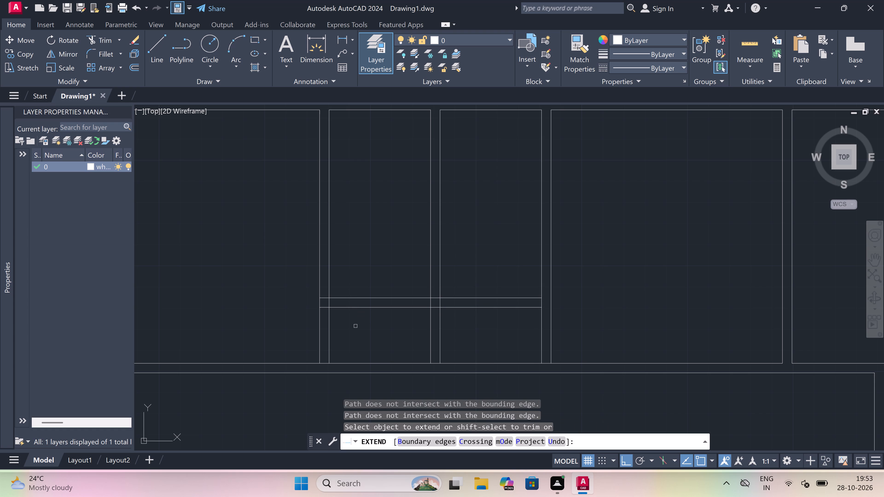
key("Escape")
Trim away both lines of the left and middle 4.5" partitions below the cross wall with a fence.
type("tr")
key("space")
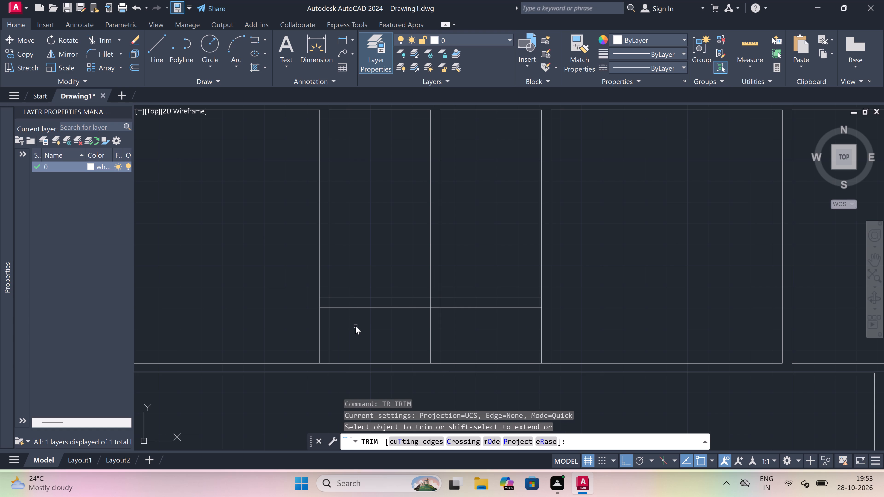
left_click(285, 325)
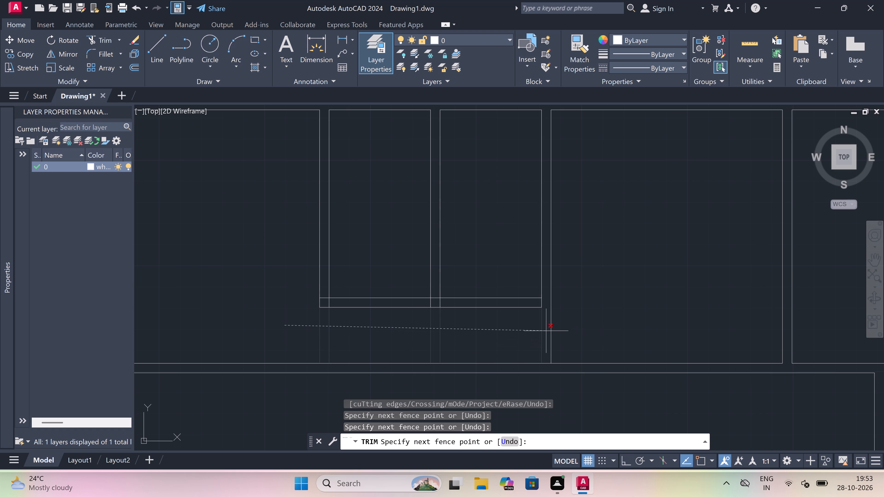
left_click(481, 332)
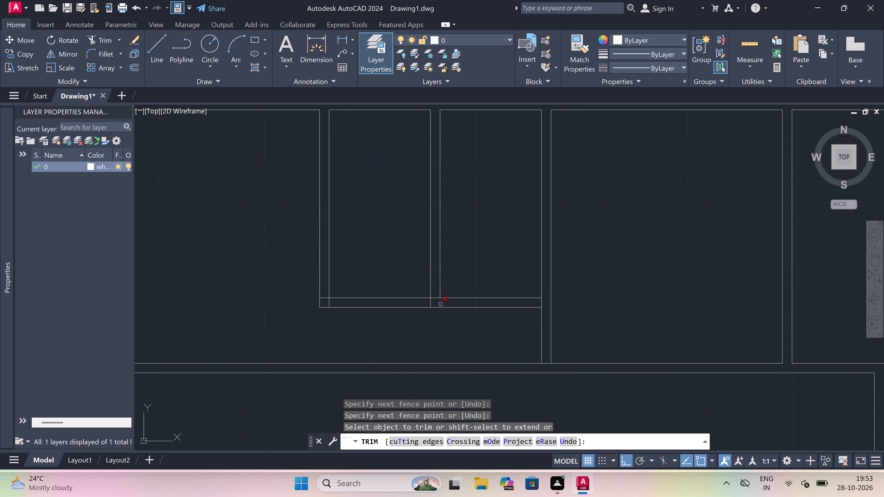
Trim the overlapping line pieces where the cross wall meets the left and middle partitions, forming an open corner and T-junction.
scroll(441, 304, "up", 1)
left_click(448, 301)
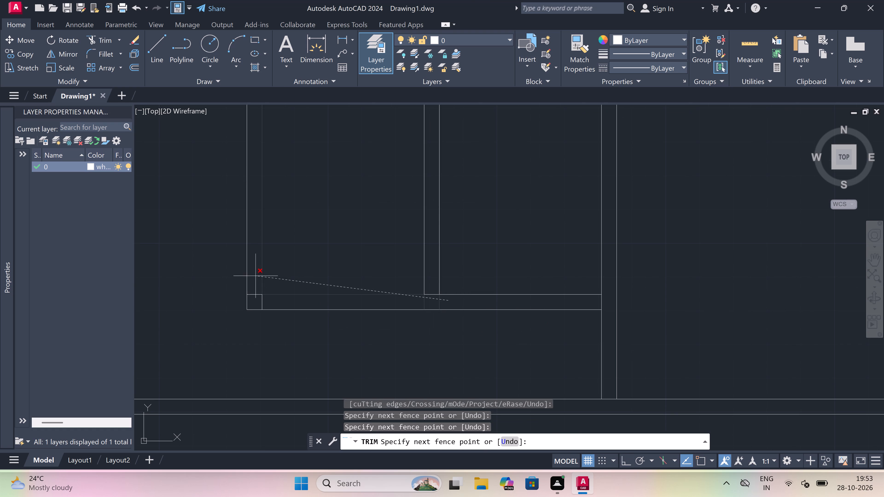
left_click(250, 298)
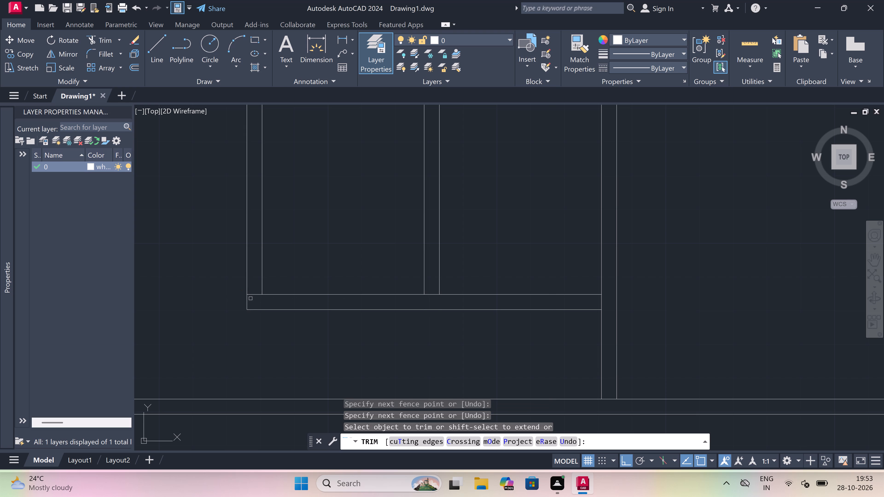
left_click_drag(250, 298, 250, 296)
left_click(253, 286)
scroll(454, 302, "up", 2)
left_click(411, 300)
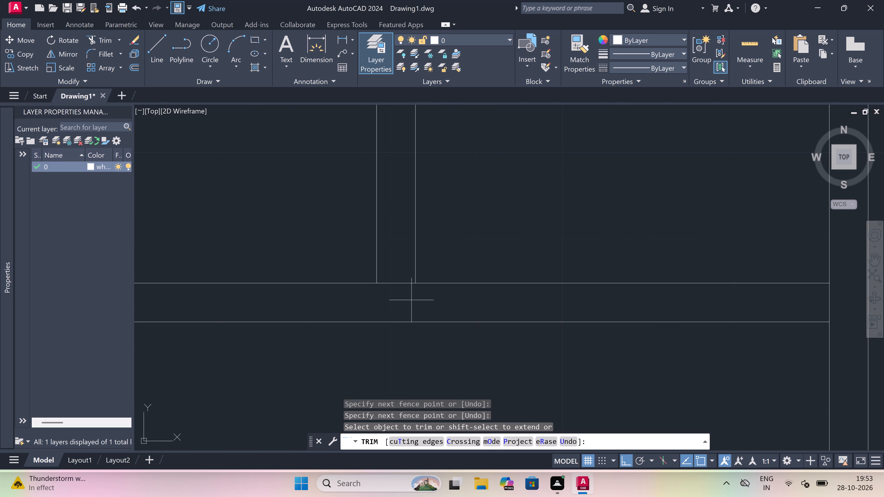
left_click_drag(391, 265, 391, 269)
Trim the right partition's inner face between the two cross-wall lines, and end trimming.
scroll(378, 321, "down", 4)
scroll(514, 336, "up", 1)
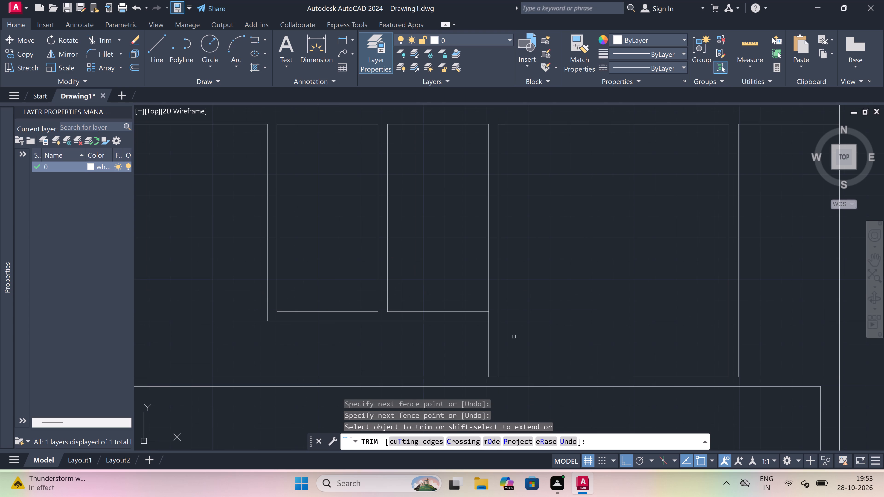
scroll(514, 336, "up", 1)
left_click(451, 287)
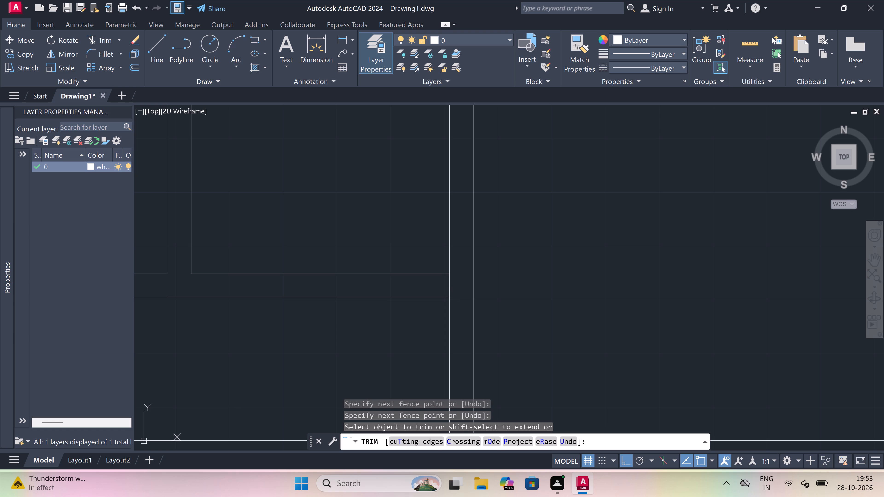
left_click(444, 283)
scroll(444, 283, "down", 3)
scroll(440, 295, "up", 2)
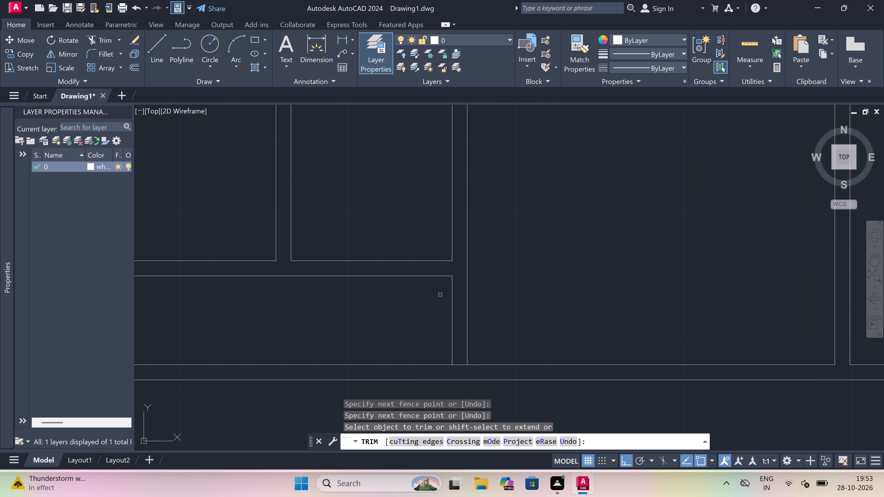
key("Escape")
Extend the cross wall's lower line to the outer face of the right 4.5" partition.
type("ex")
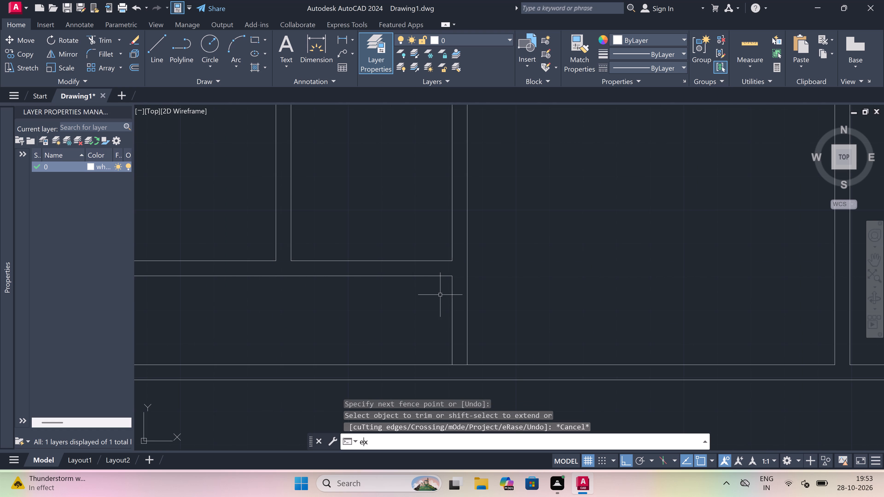
key("space")
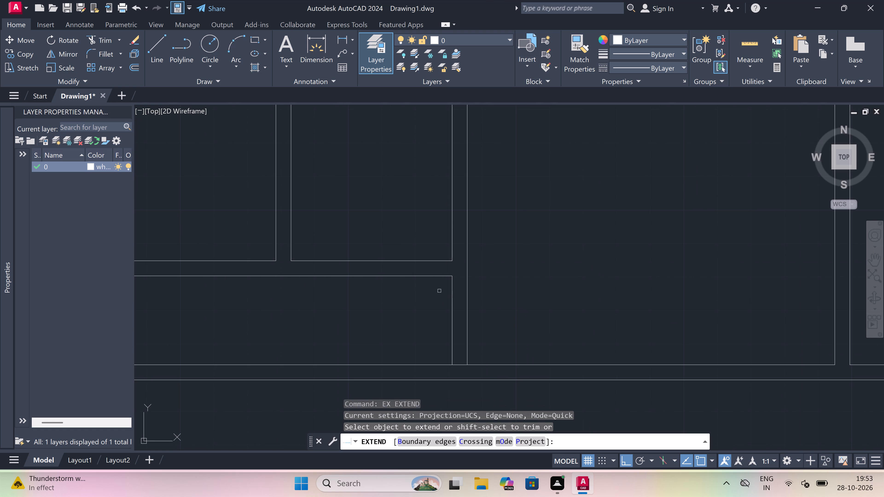
left_click(438, 277)
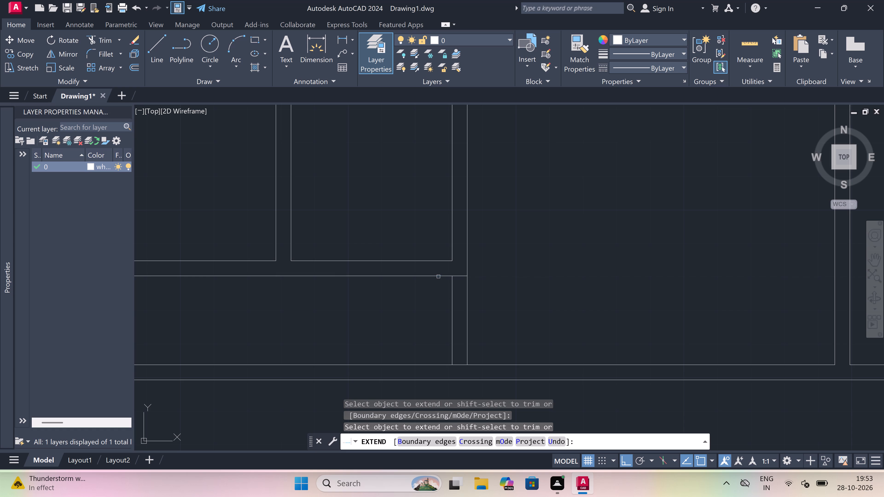
key("Escape")
Trim away both lines of the right 4.5" partition below the cross wall, and end trimming.
type("tr")
key("space")
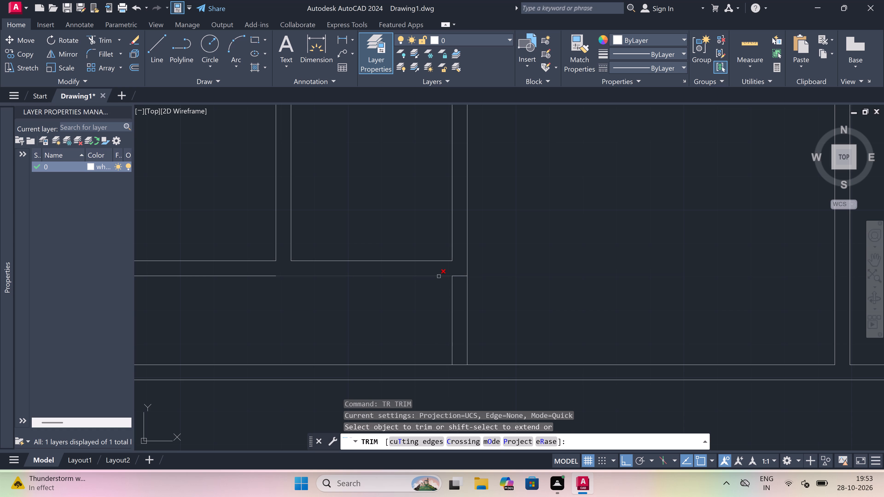
left_click_drag(416, 299, 419, 298)
left_click(537, 295)
scroll(326, 321, "down", 4)
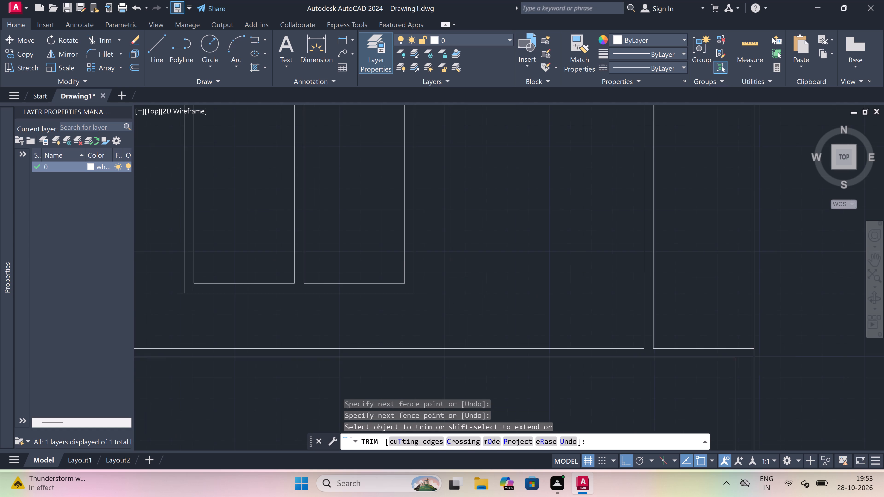
key("Escape")
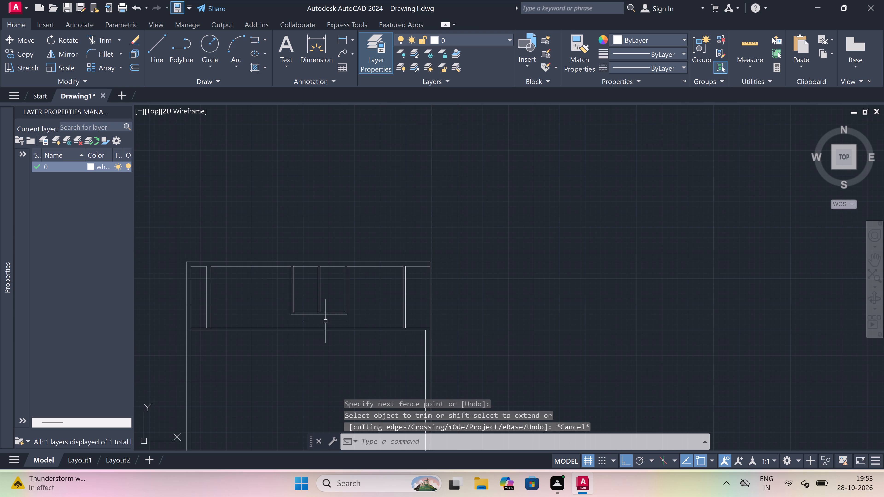
Extend both lines of the middle 4.5" partition down through the cross wall to the long horizontal partition.
scroll(324, 321, "up", 2)
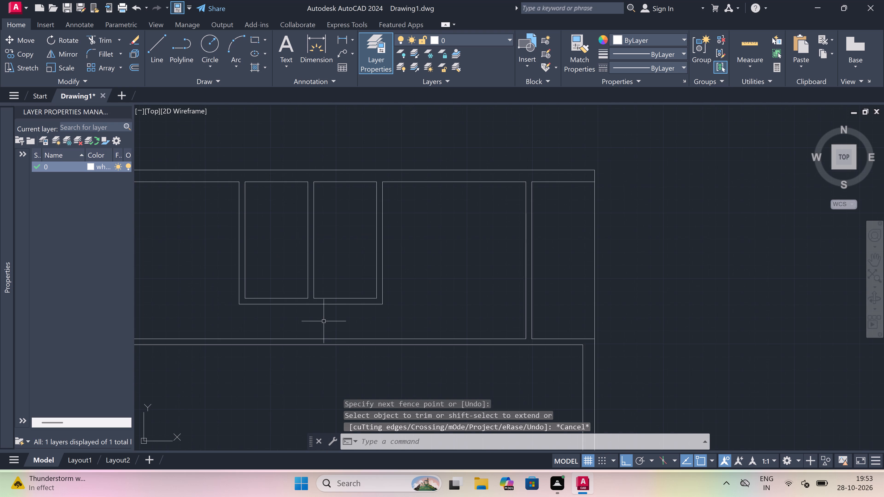
type("ex")
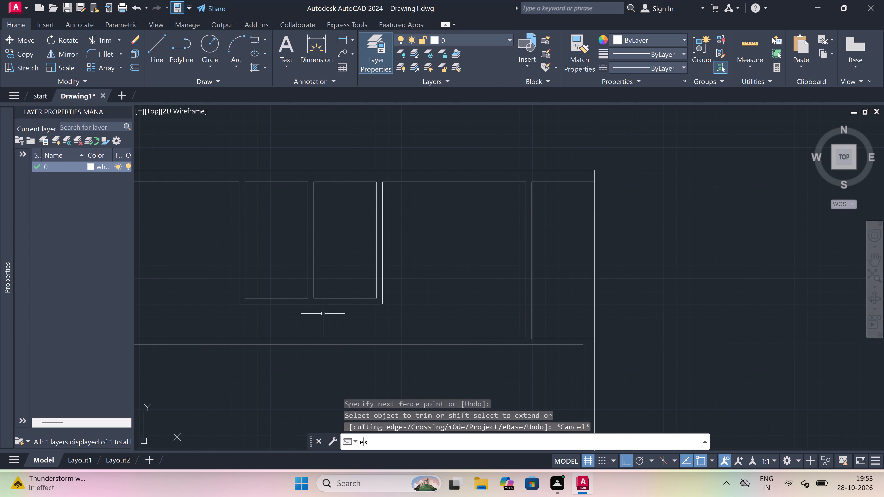
key("space")
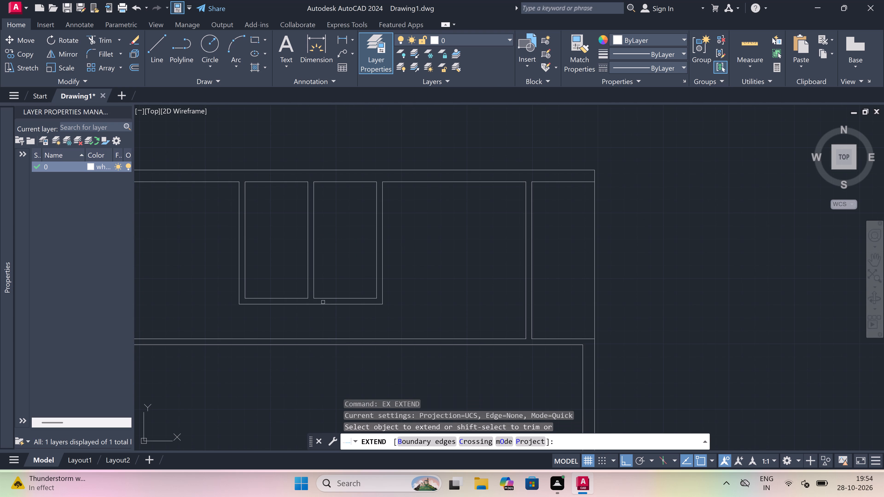
left_click(324, 280)
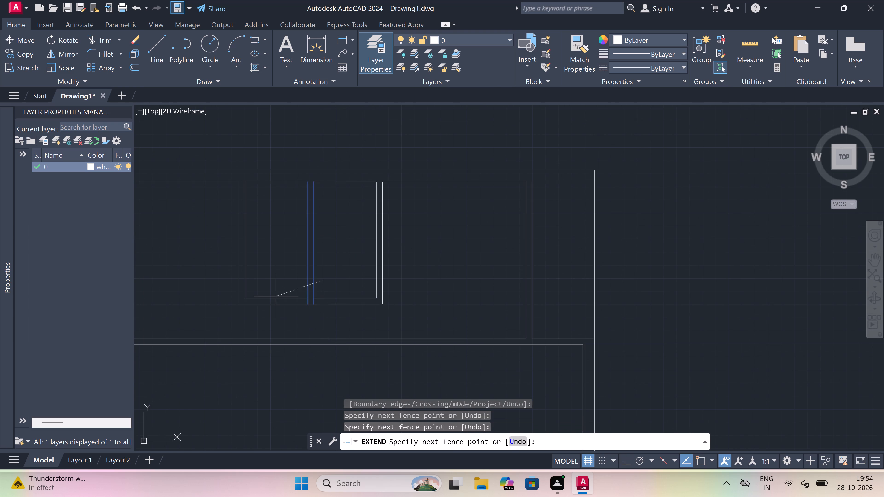
left_click(273, 297)
left_click(290, 283)
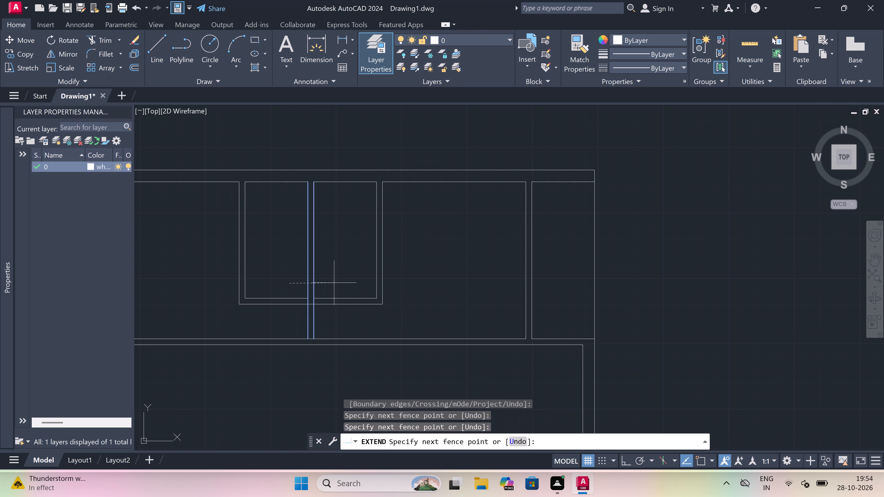
left_click(335, 283)
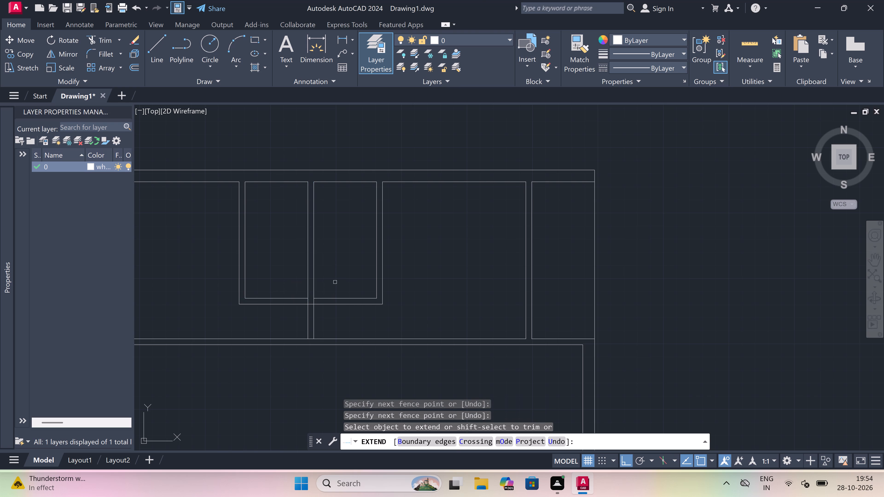
key("Escape")
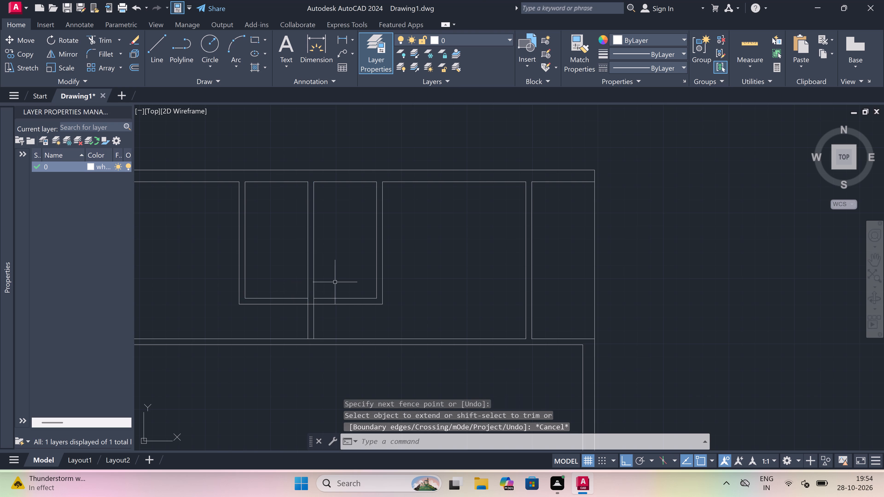
Trim both middle partition lines where they pass between the two cross-wall lines.
type("tr")
key("space")
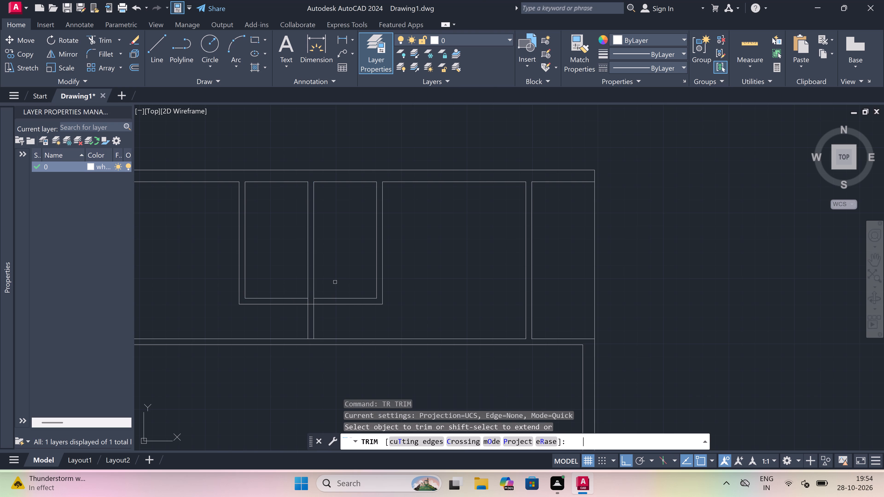
scroll(308, 304, "up", 2)
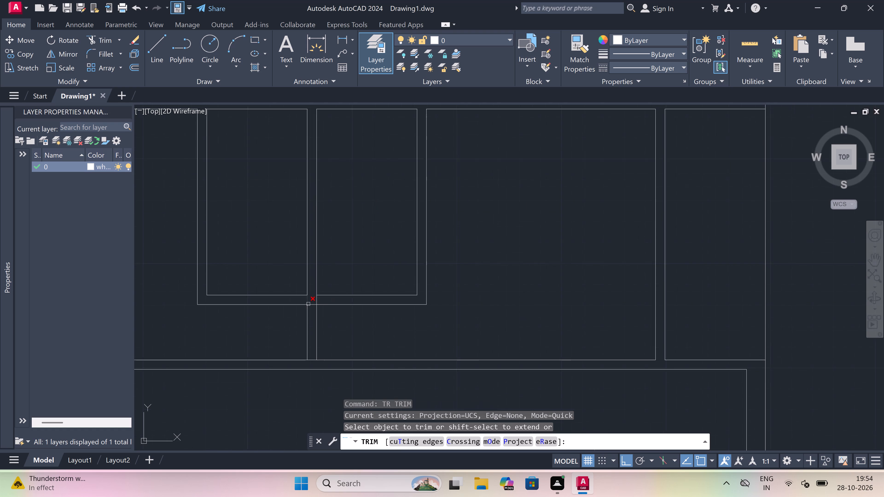
scroll(313, 298, "up", 2)
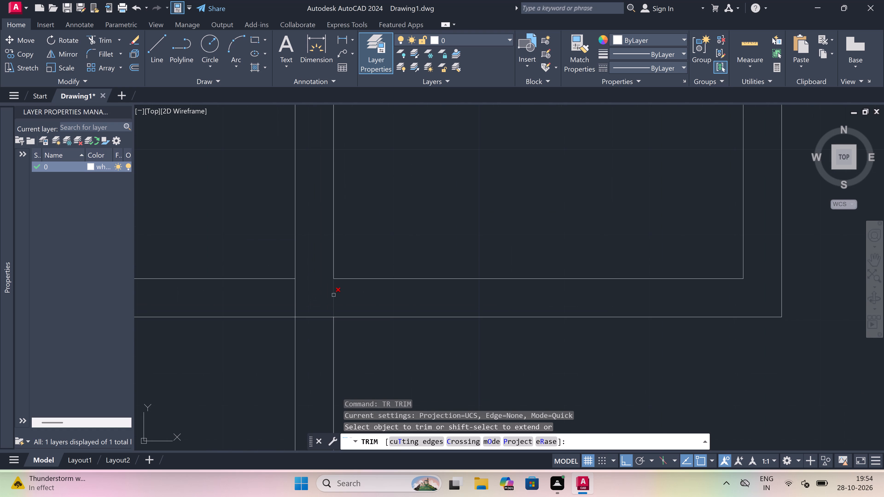
left_click(334, 295)
left_click(286, 293)
left_click(332, 292)
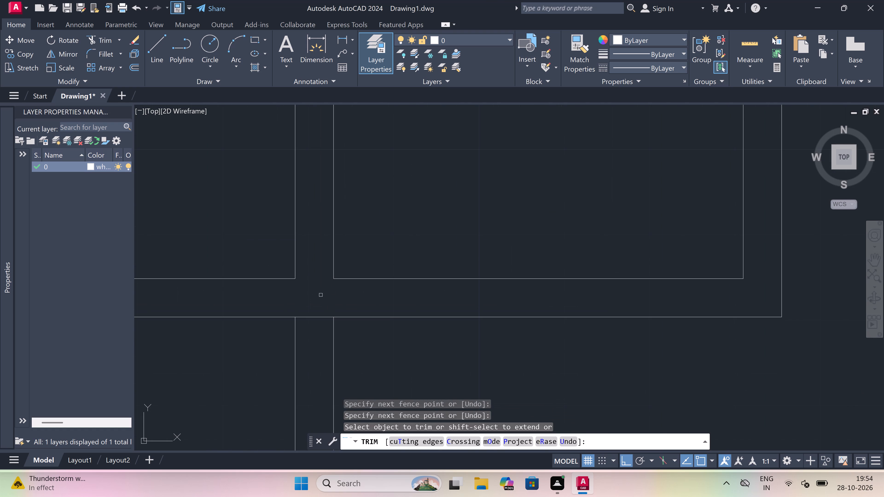
Trim the cross wall's lower line and the horizontal partition's upper line between the middle partition's faces, and end trimming.
left_click(321, 295)
scroll(321, 295, "down", 3)
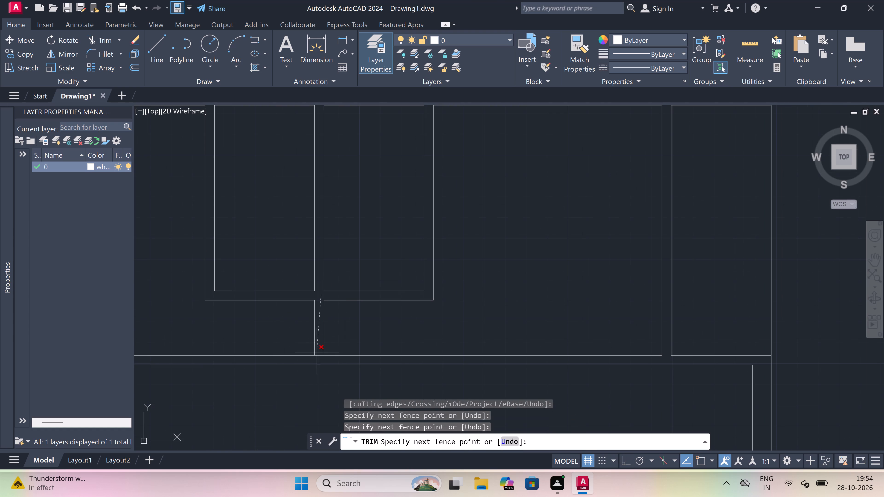
scroll(317, 360, "up", 3)
left_click(318, 358)
scroll(318, 358, "down", 2)
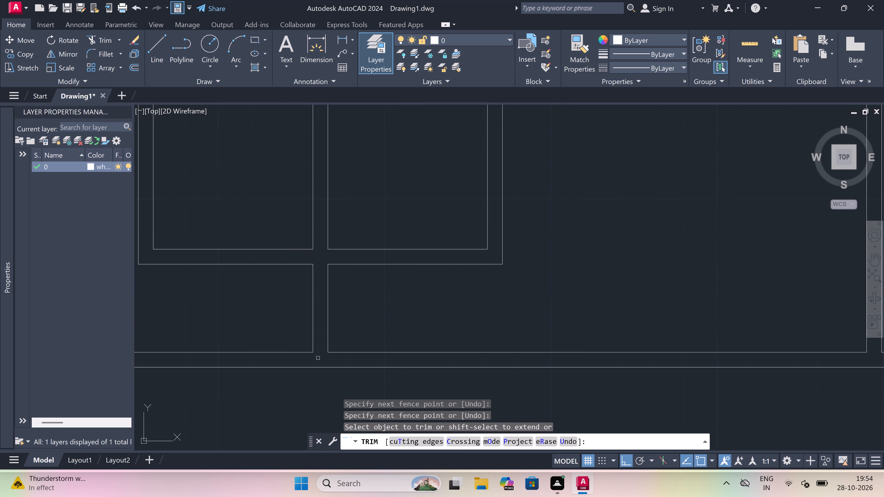
scroll(380, 329, "down", 3)
scroll(409, 325, "up", 1)
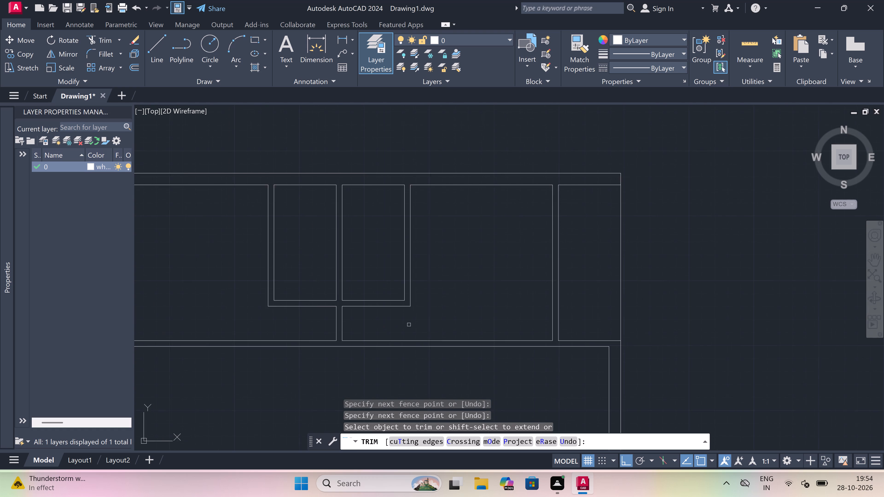
scroll(409, 325, "up", 1)
key("Escape")
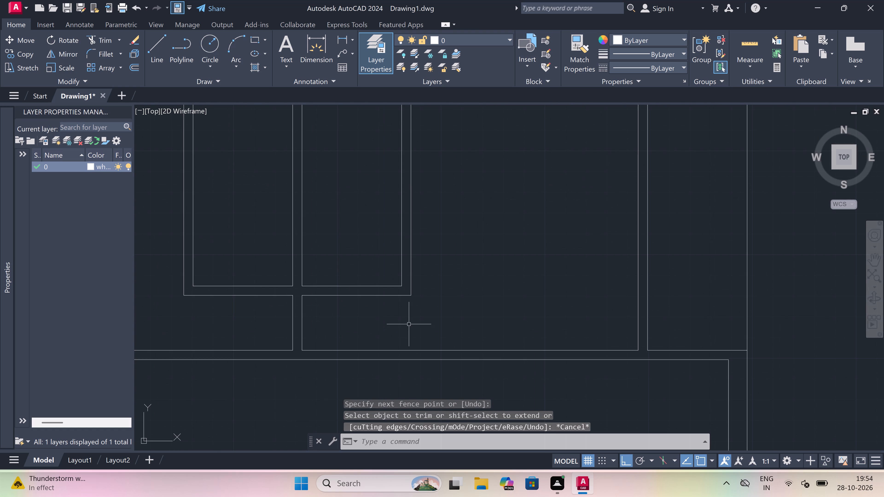
Extend the middle 4.5" partition's right line down to the lower line of the long horizontal partition.
type("ex")
key("space")
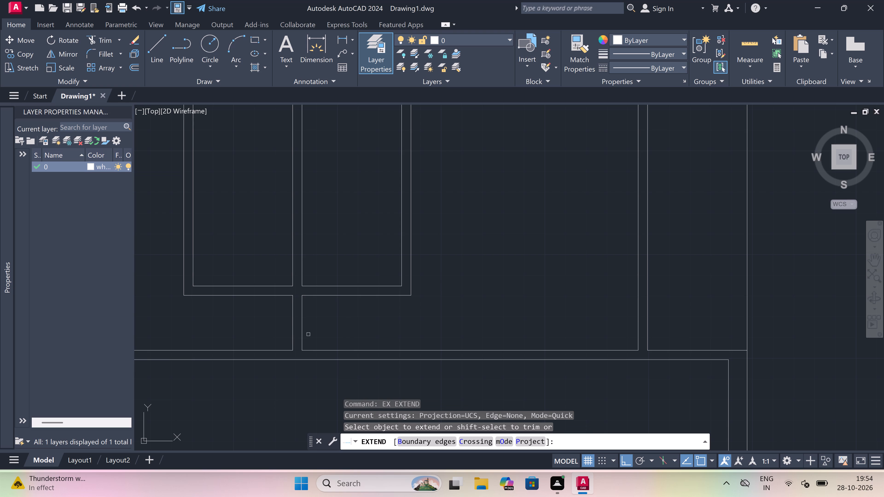
left_click(302, 337)
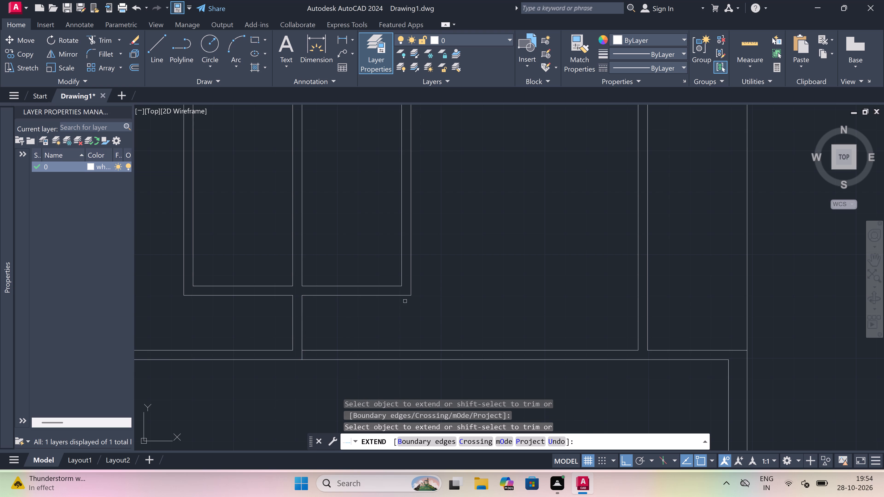
key("Escape")
Draw lines from the cross wall's lower right corner down to the horizontal partition, 4.5" left, and back up to the cross wall.
type("l")
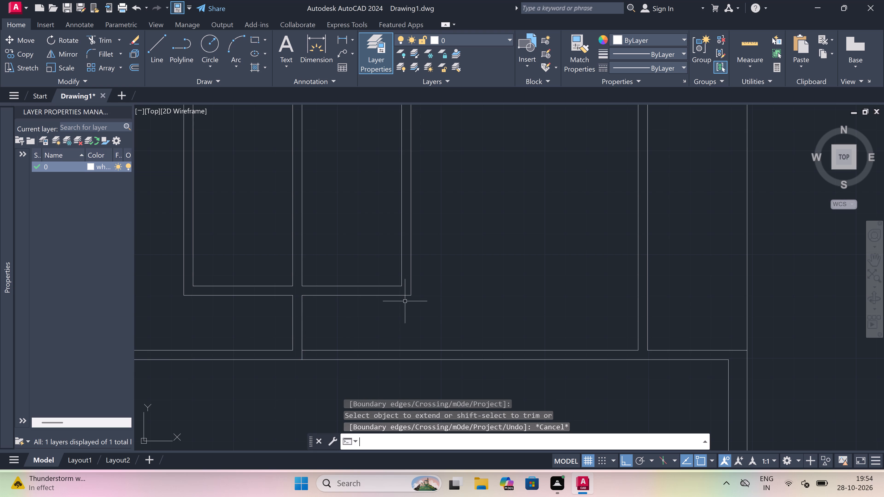
key("space")
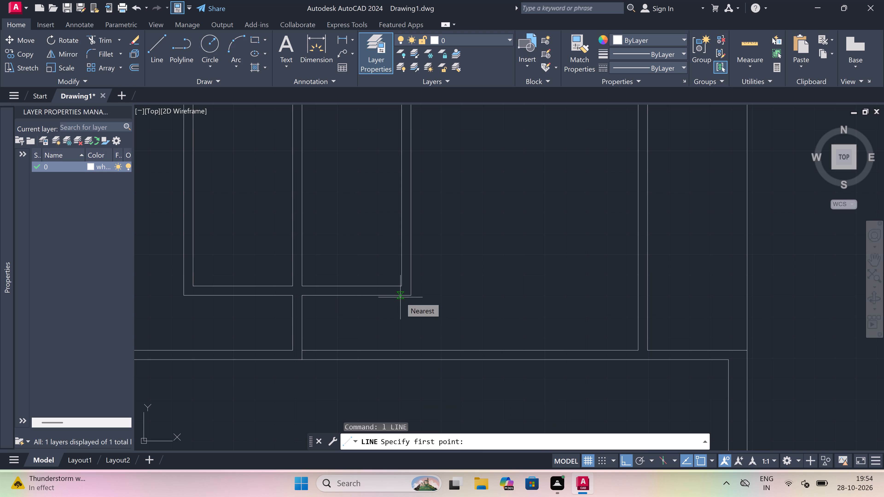
left_click(407, 295)
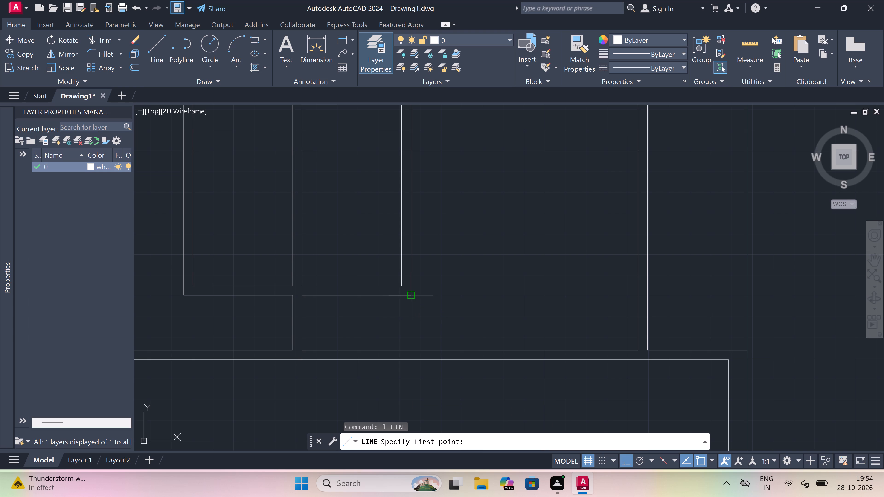
left_click(413, 348)
scroll(413, 348, "up", 2)
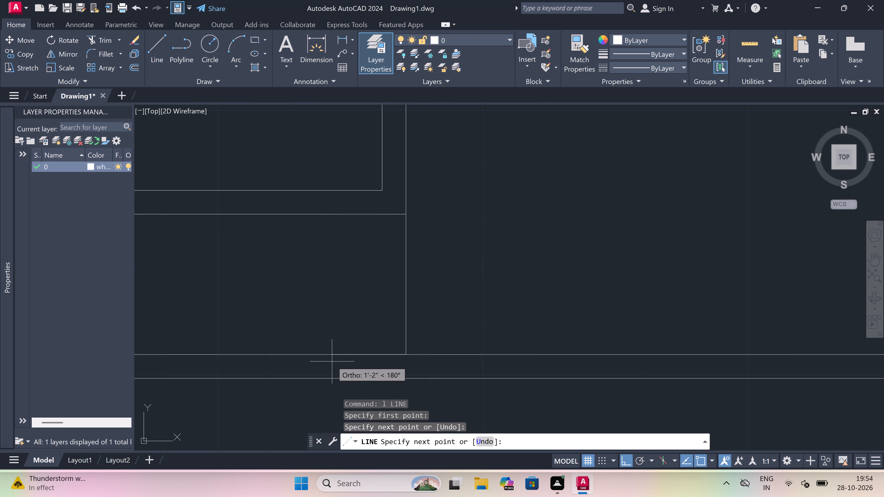
key("4")
scroll(332, 361, "up", 1)
key("period")
key("5")
key("shift+quotedbl")
key("space")
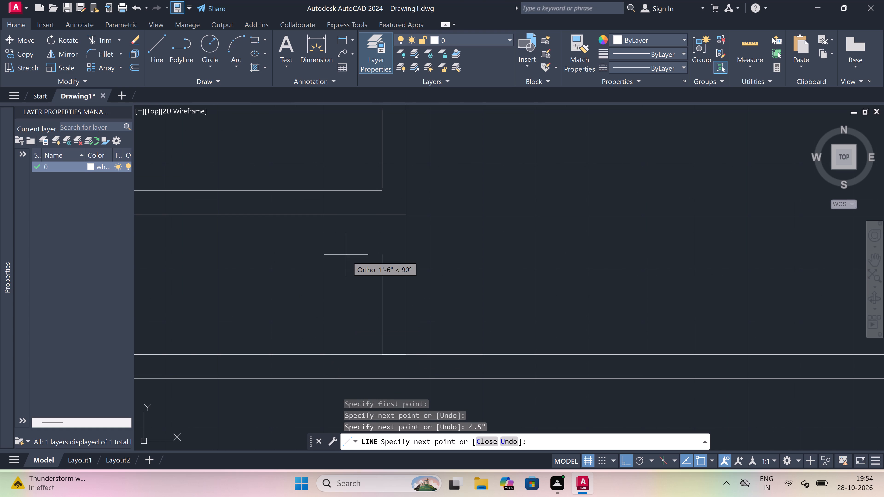
left_click(381, 211)
key("Escape")
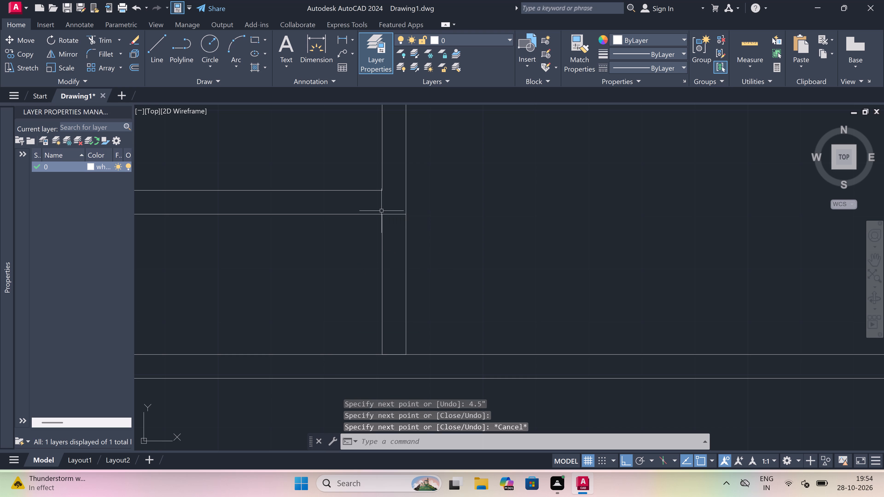
Extend the left line of the new 4.5" wall stub down to the horizontal partition's lower line.
type("ex")
key("space")
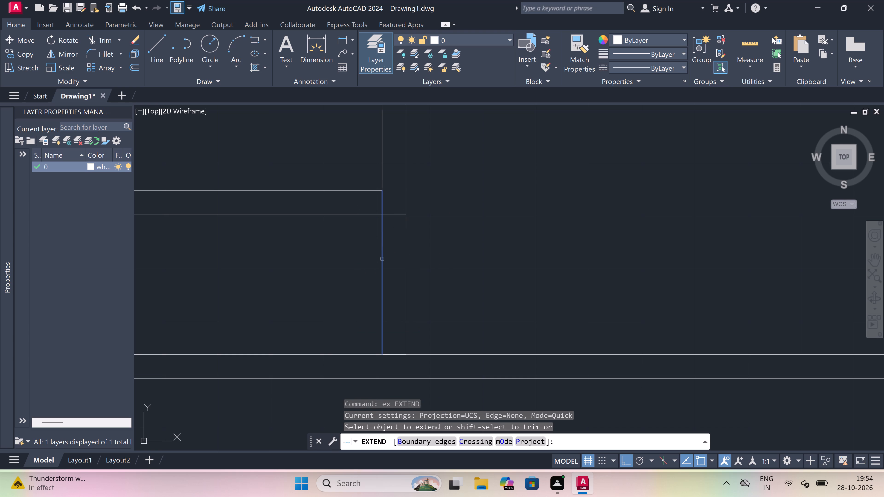
left_click_drag(385, 316, 381, 326)
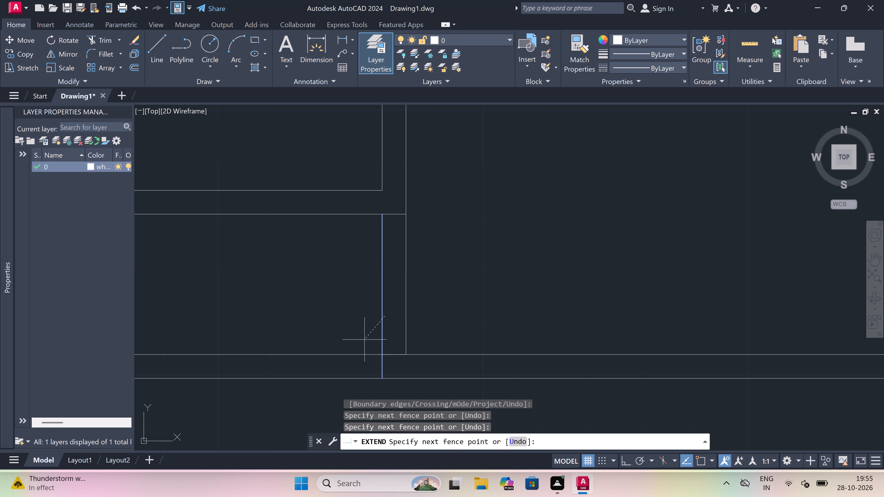
left_click(364, 340)
key("Escape")
Trim both lines of the horizontal partition between the middle partition and the new 4.5" wall stub.
scroll(357, 311, "down", 4)
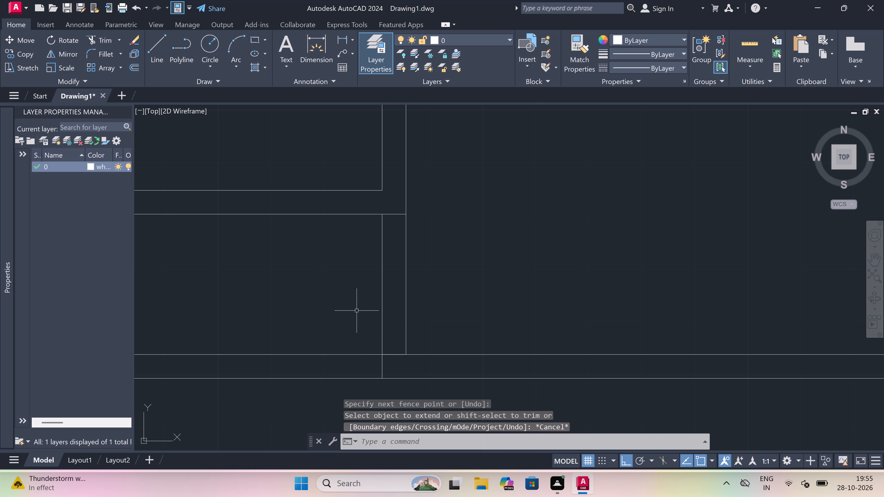
scroll(349, 318, "up", 2)
type("tr")
key("space")
left_click(324, 307)
left_click(323, 331)
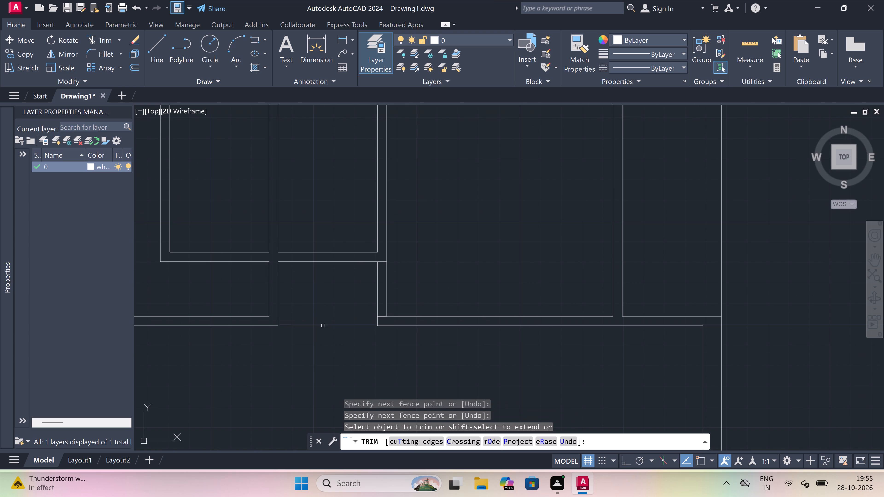
Trim the cross wall's lower line and the horizontal partition's upper line between the new stub's faces, and end trimming.
left_click(381, 253)
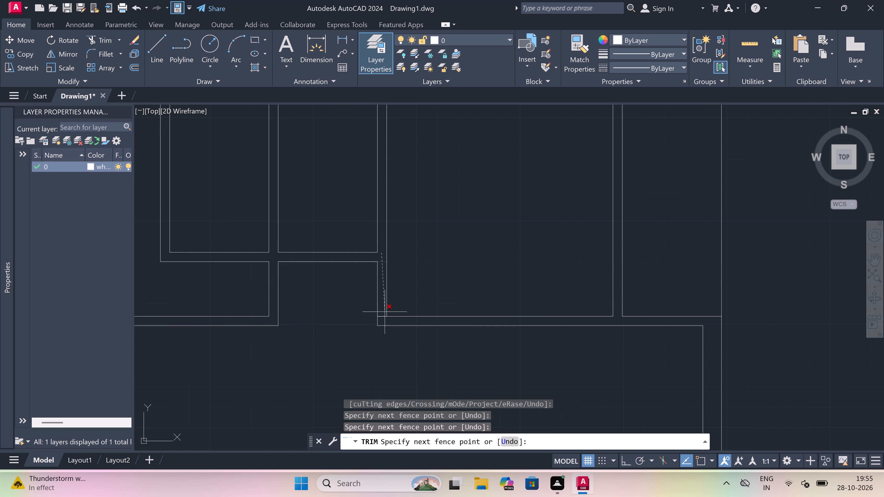
left_click(384, 318)
key("Escape")
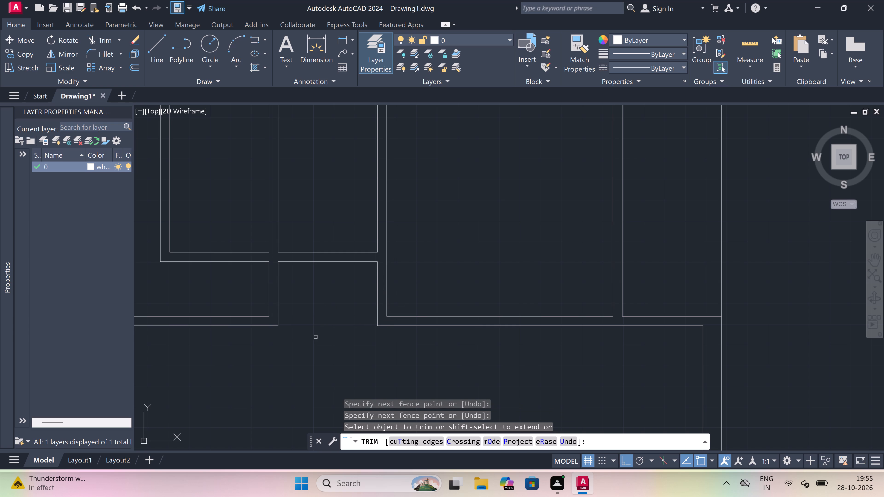
Examine the overall plan and the wall junctions along the long horizontal partition.
scroll(307, 322, "down", 3)
scroll(325, 315, "down", 2)
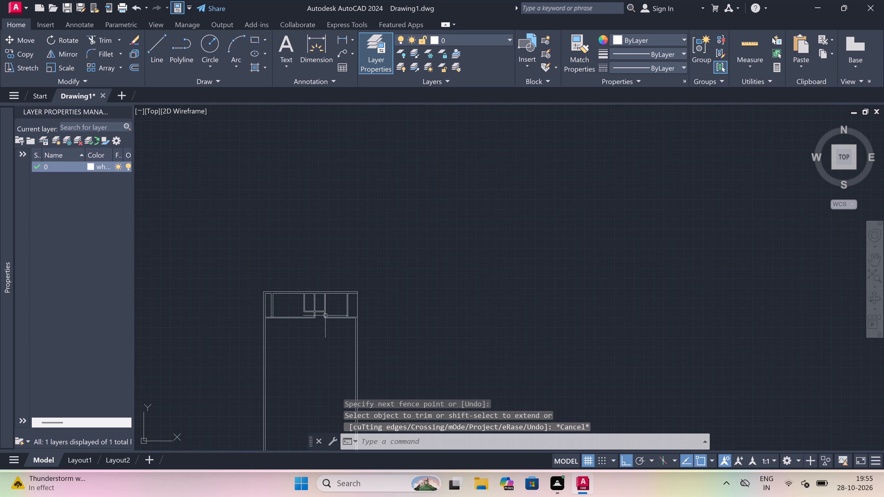
scroll(325, 317, "up", 3)
scroll(326, 317, "down", 3)
scroll(294, 326, "up", 3)
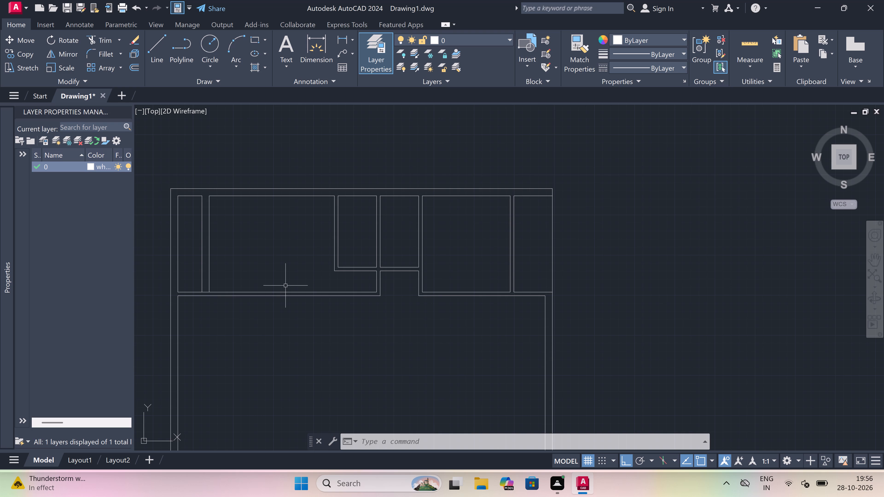
scroll(310, 271, "down", 3)
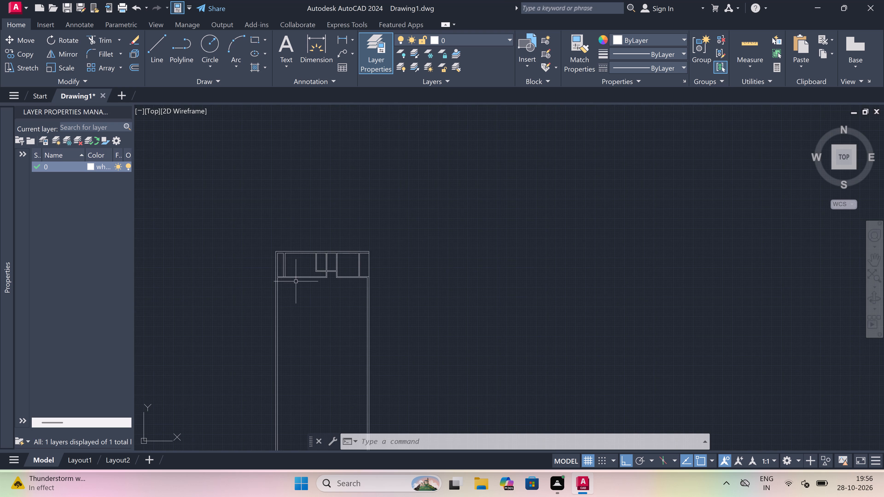
scroll(285, 288, "up", 2)
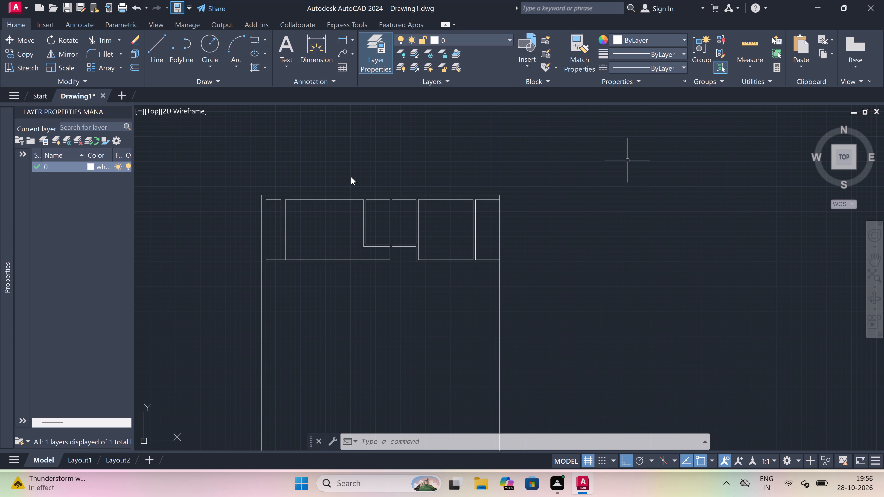
scroll(248, 273, "up", 2)
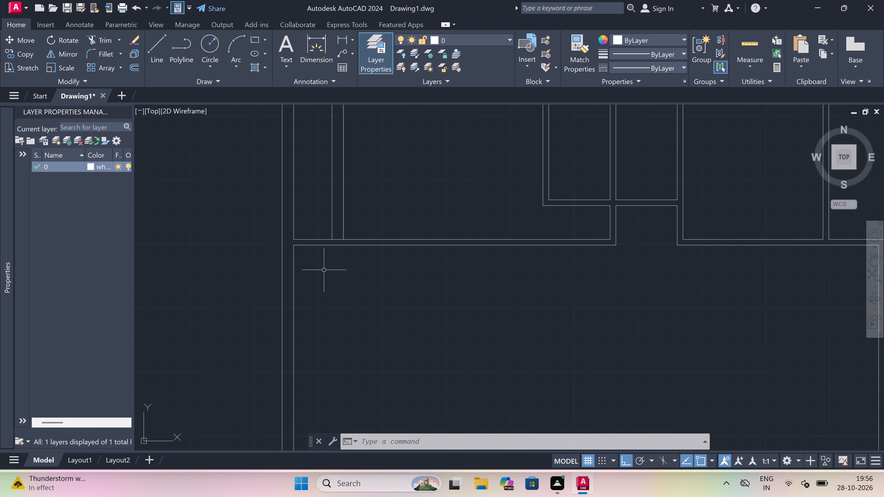
scroll(324, 270, "down", 1)
scroll(378, 267, "up", 1)
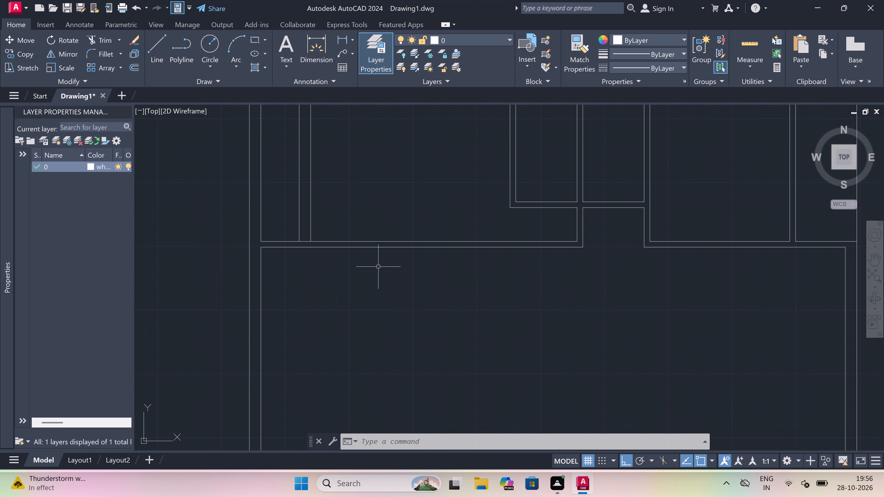
Offset the lower line of the horizontal partition's left stretch 10' downward.
key("o")
key("space")
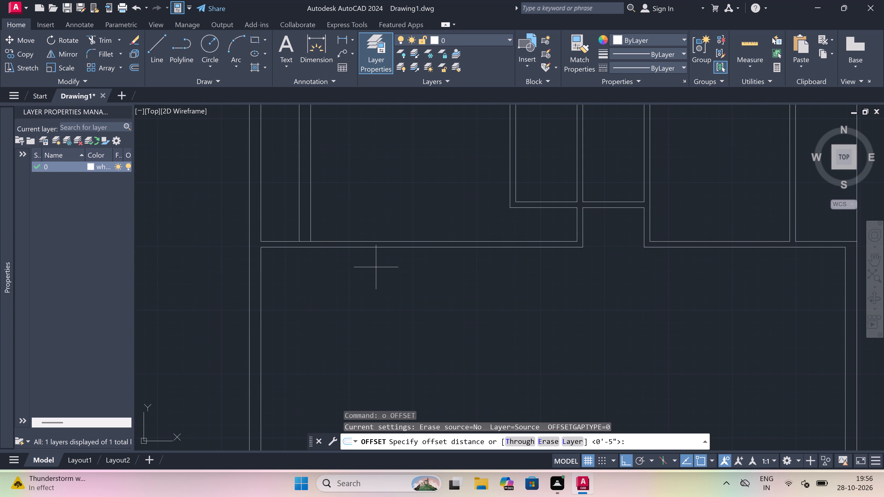
left_click(372, 250)
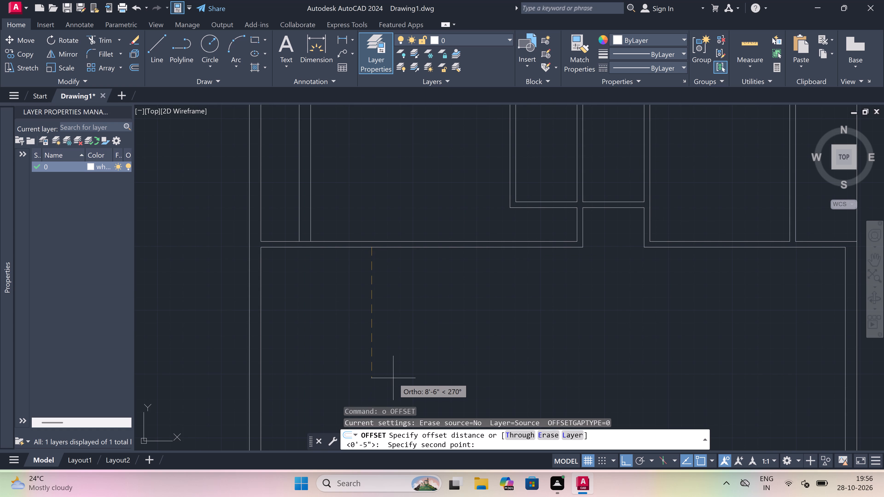
key("1")
type("0'")
key("space")
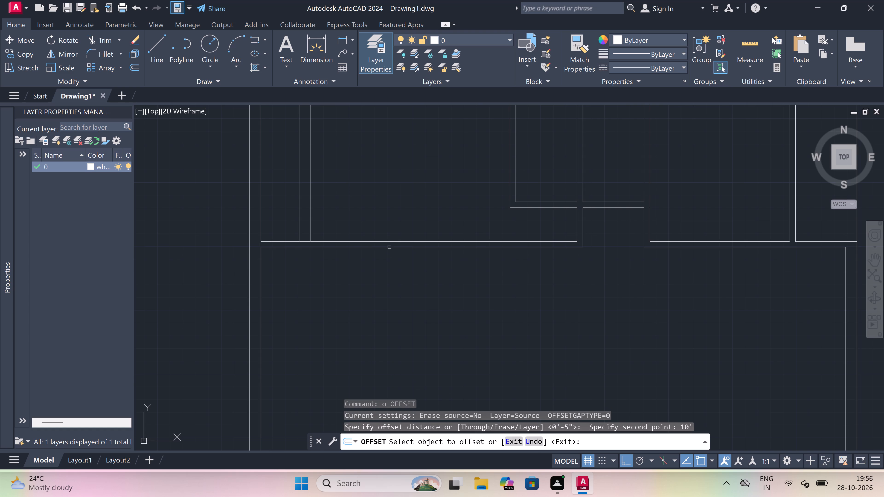
left_click_drag(389, 247, 391, 271)
left_click(393, 315)
key("Escape")
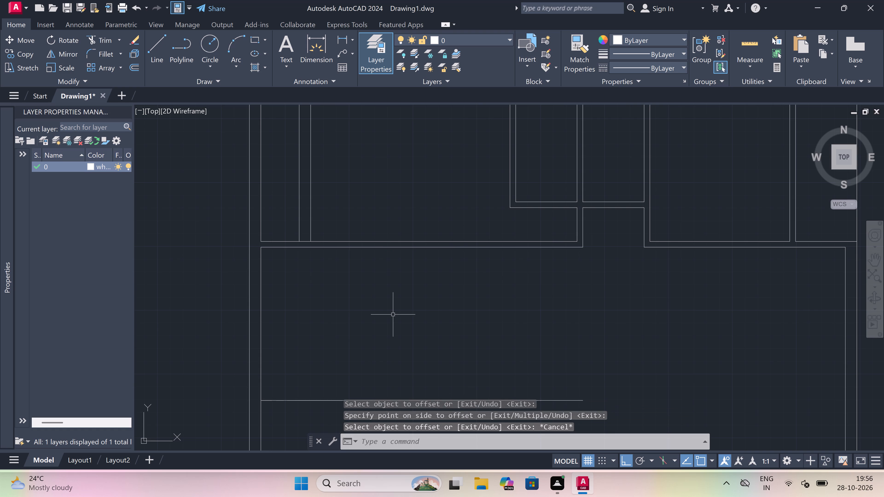
Offset the new horizontal line 4.5" downward to form a second horizontal partition.
key("space")
scroll(393, 311, "down", 3)
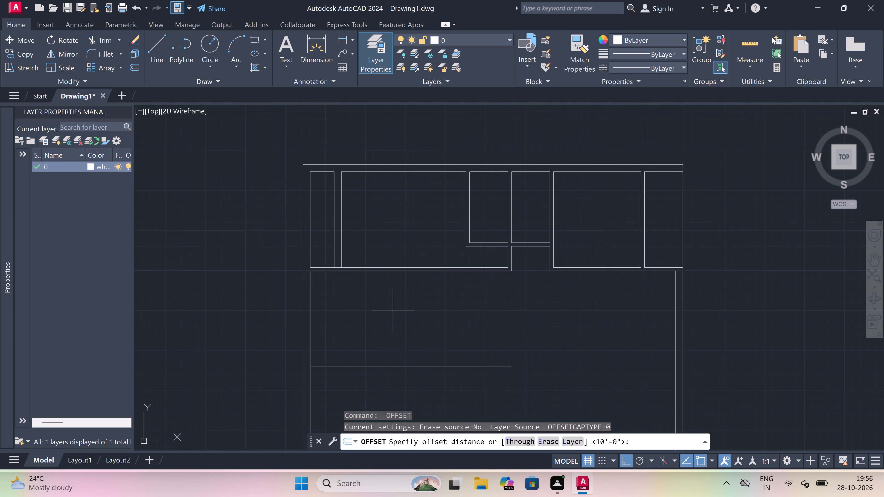
scroll(384, 344, "up", 2)
left_click(386, 317)
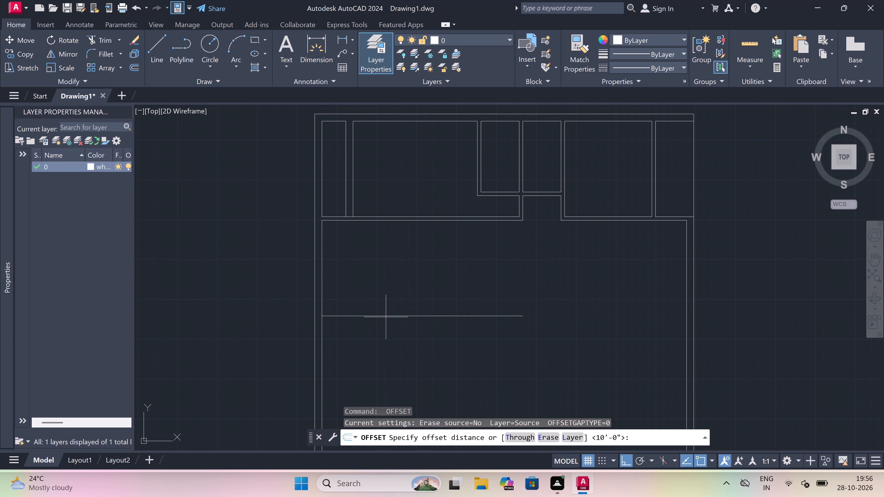
type("4.5")
type("\"")
key("space")
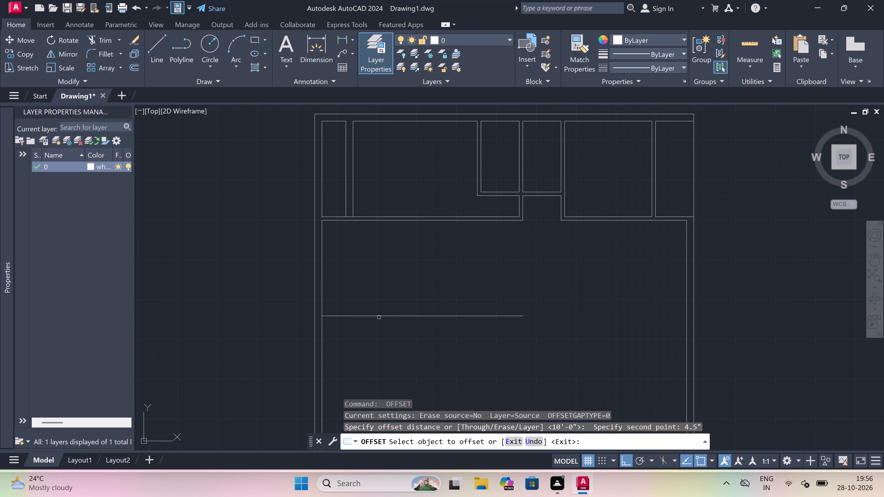
left_click_drag(379, 317, 373, 349)
left_click(372, 364)
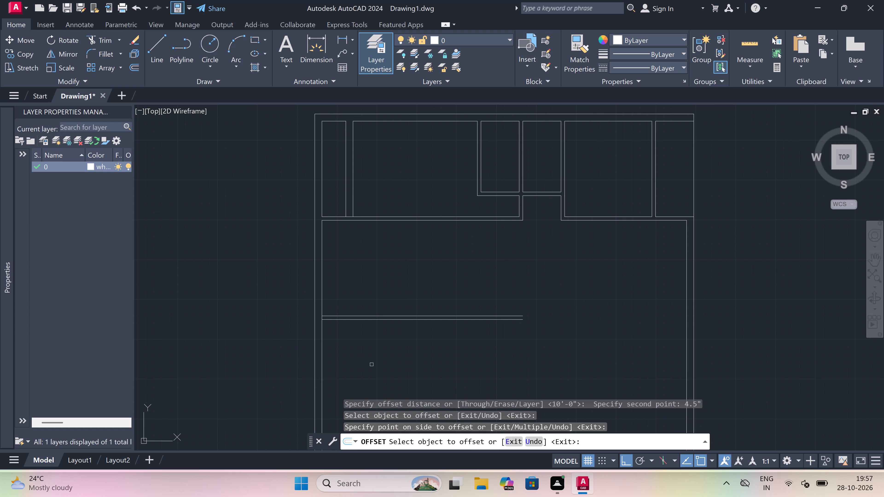
key("Escape")
Extend both lines of the leftmost vertical interior wall down to the upper line of the second horizontal partition.
type("ex")
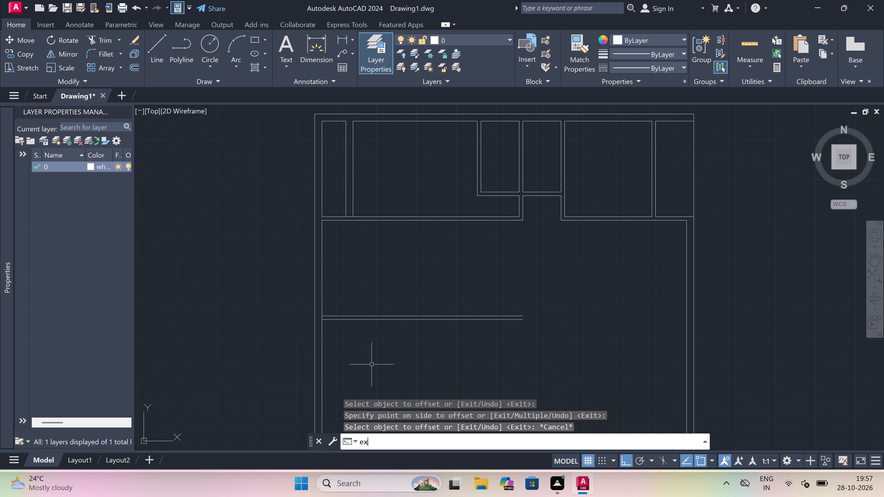
key("space")
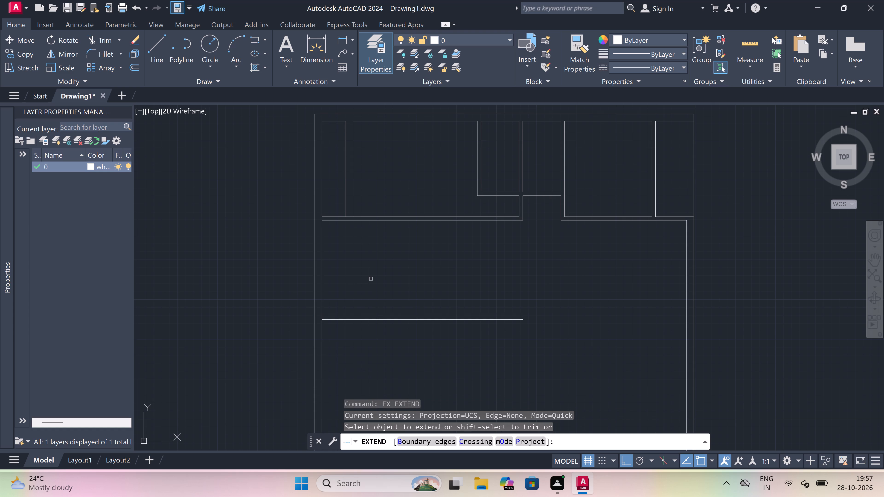
left_click_drag(338, 189, 341, 189)
left_click(361, 188)
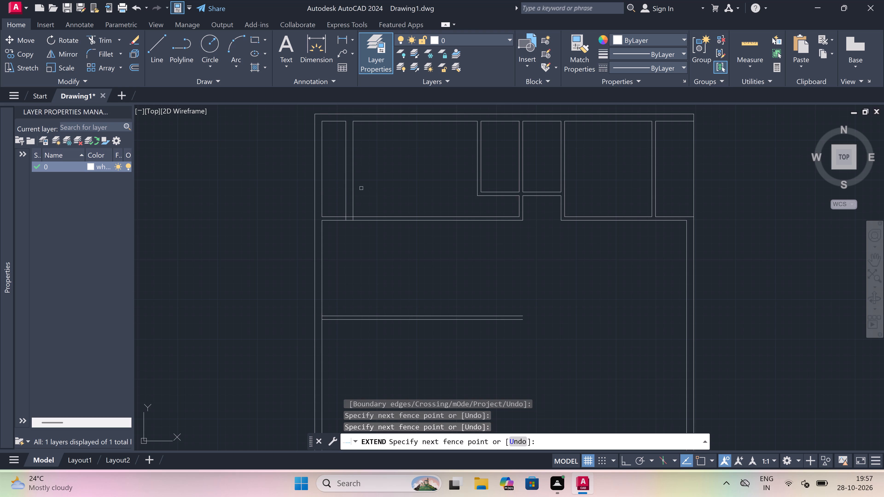
left_click(358, 189)
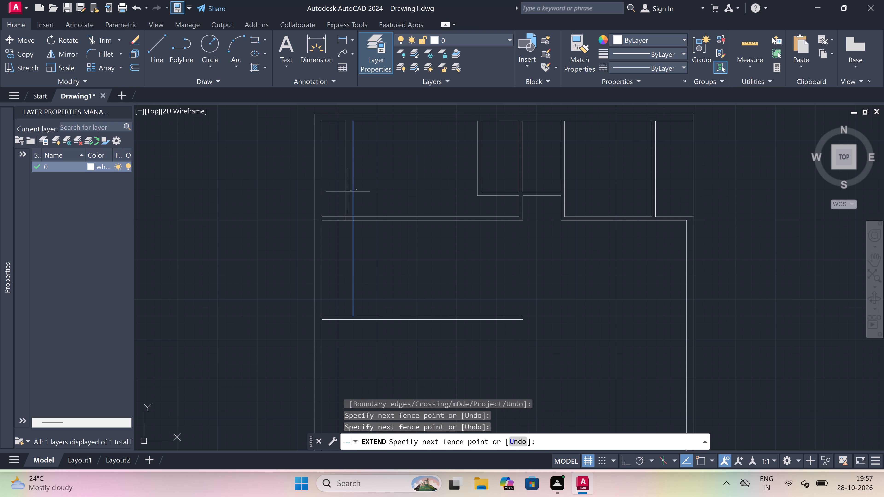
left_click(341, 199)
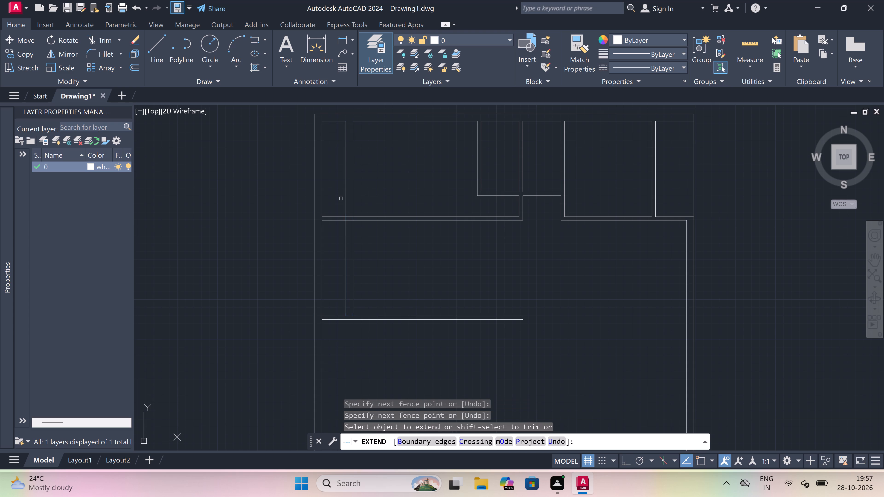
key("Escape")
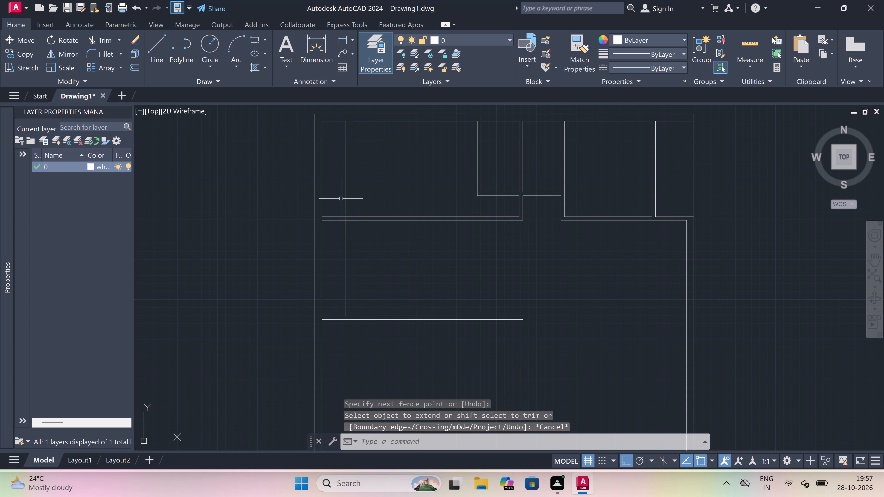
Erase the lower line of the second horizontal partition.
scroll(341, 198, "down", 2)
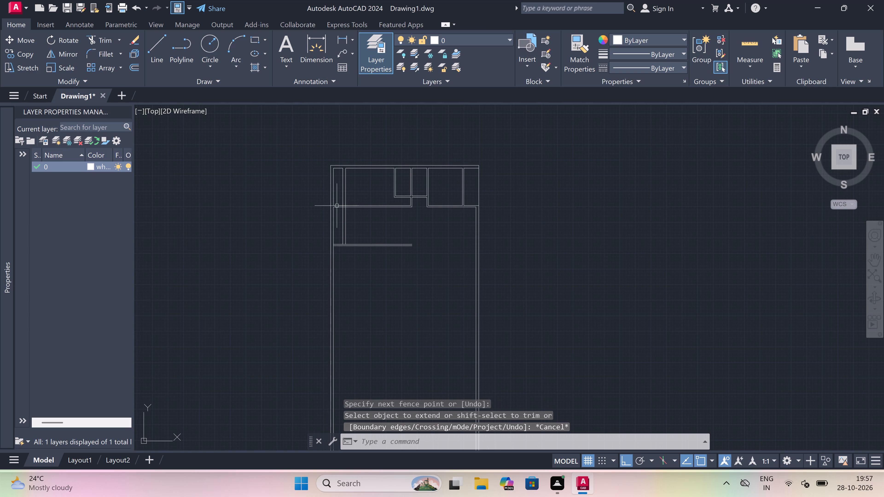
scroll(324, 233, "up", 2)
left_click(399, 263)
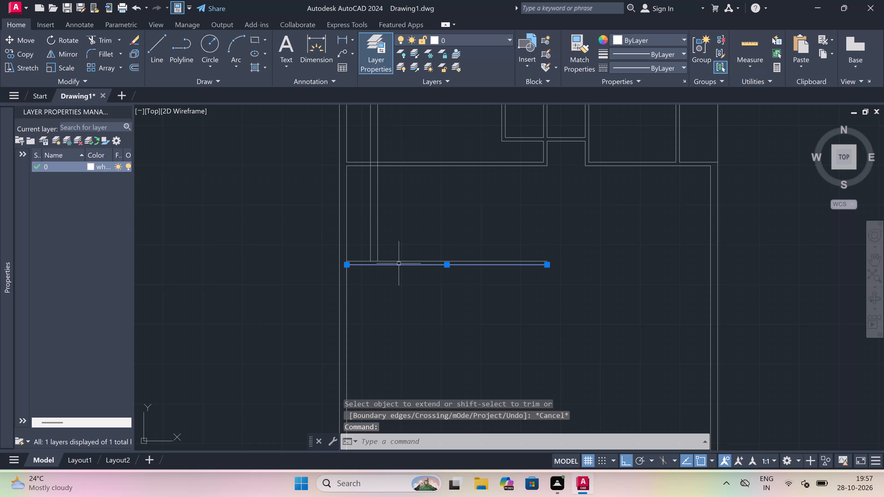
key("Delete")
Offset the second partition's remaining line 9" downward to form a 9" wall.
type("o")
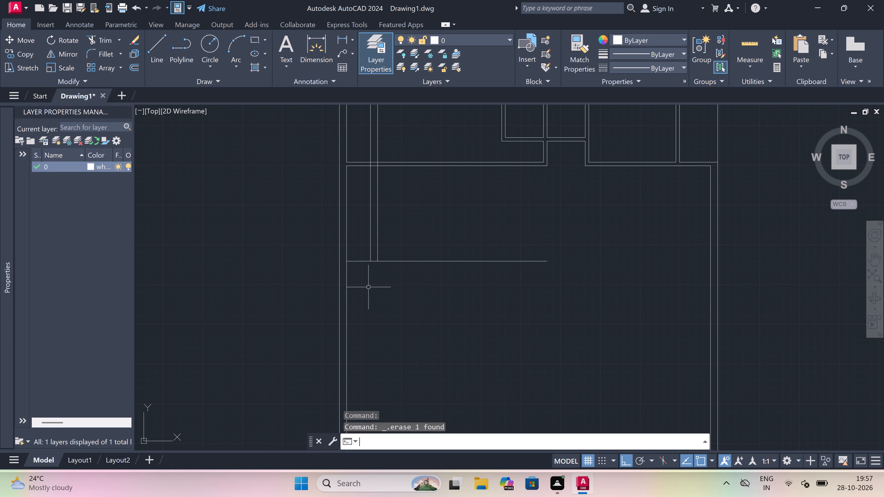
key("space")
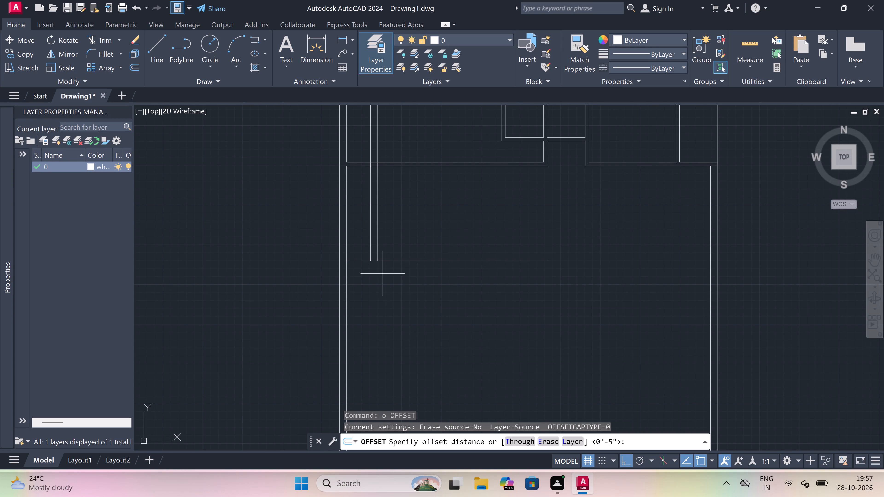
left_click_drag(390, 262, 390, 266)
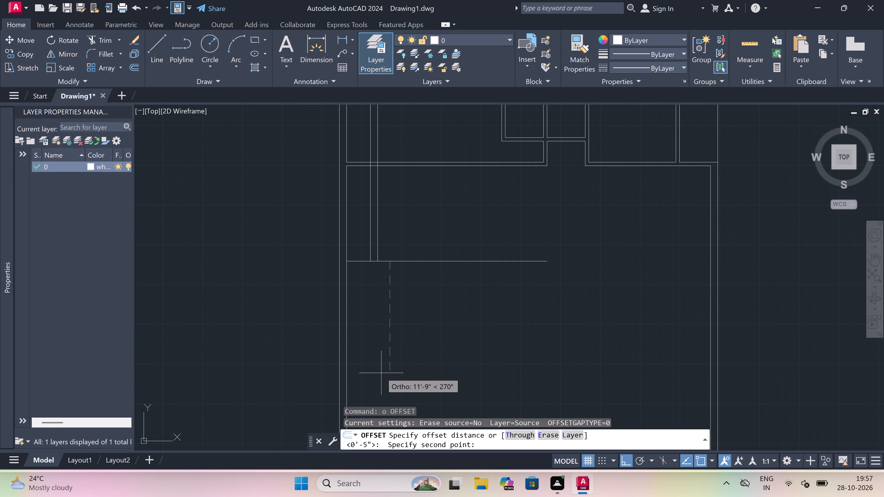
key("9")
type("\"")
key("space")
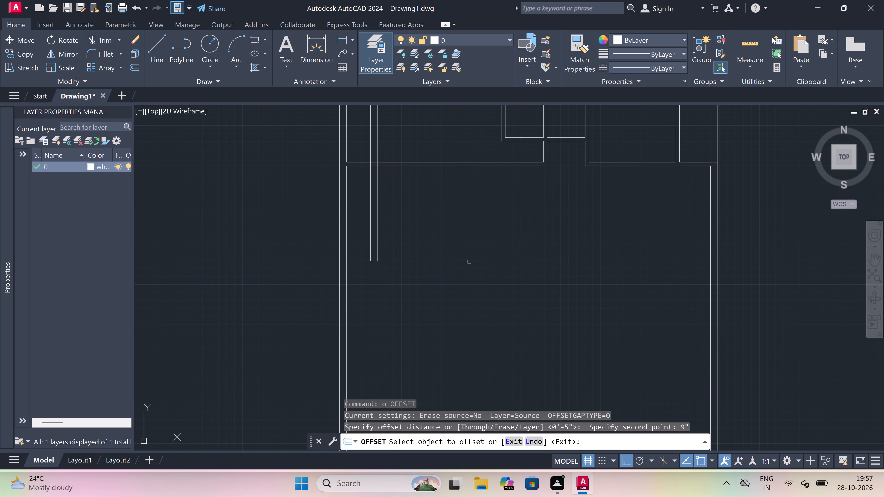
left_click_drag(469, 262, 459, 283)
left_click(456, 290)
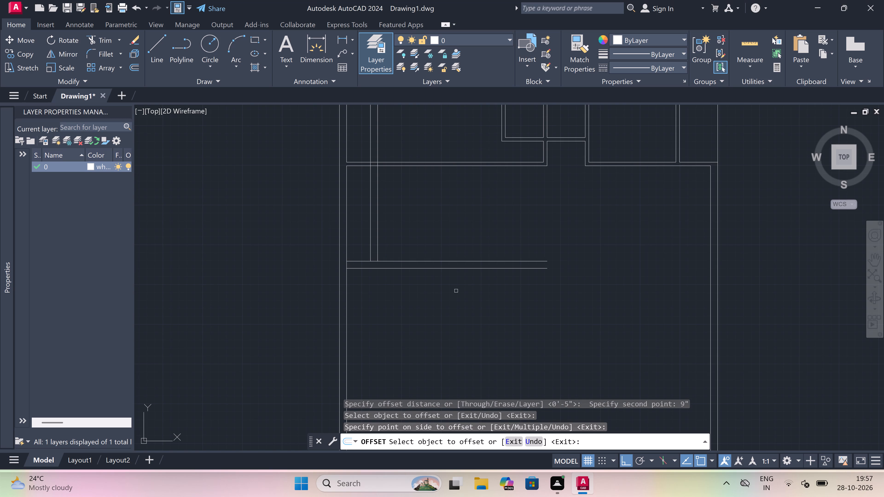
key("Escape")
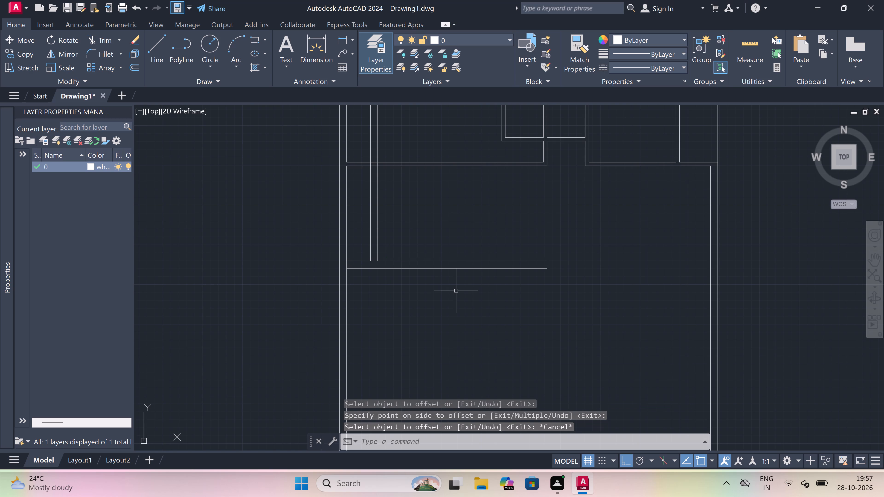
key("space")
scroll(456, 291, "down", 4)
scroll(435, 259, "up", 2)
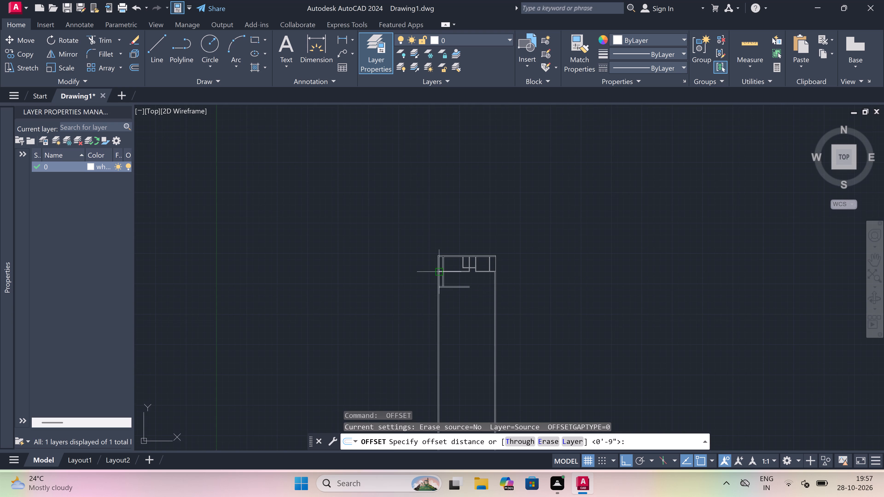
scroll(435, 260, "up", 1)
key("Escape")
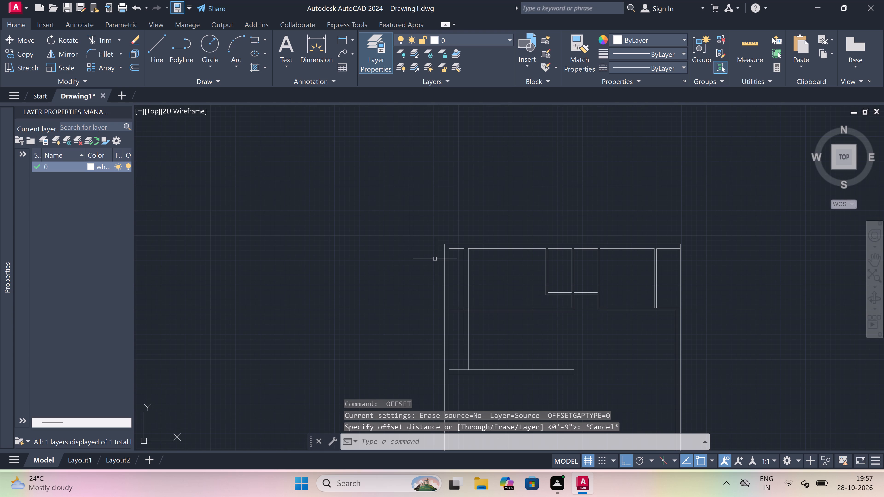
Erase the left line of the leftmost vertical interior wall.
scroll(449, 281, "up", 1)
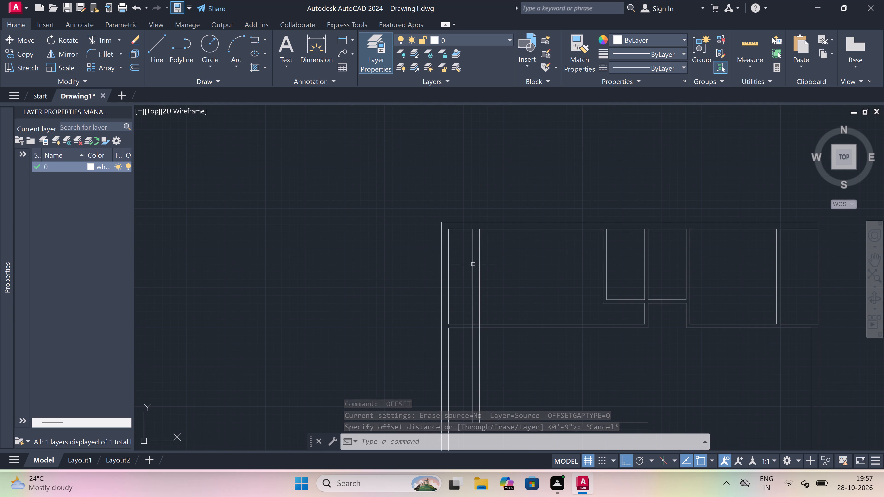
left_click(473, 264)
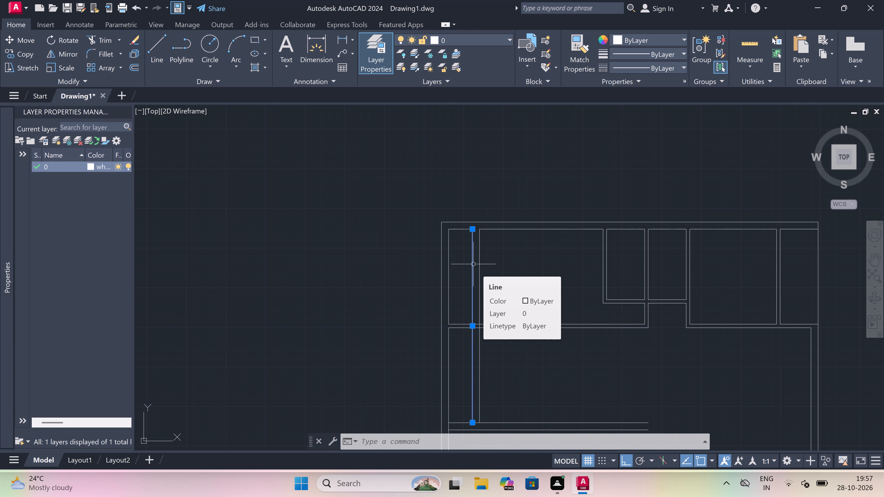
key("Delete")
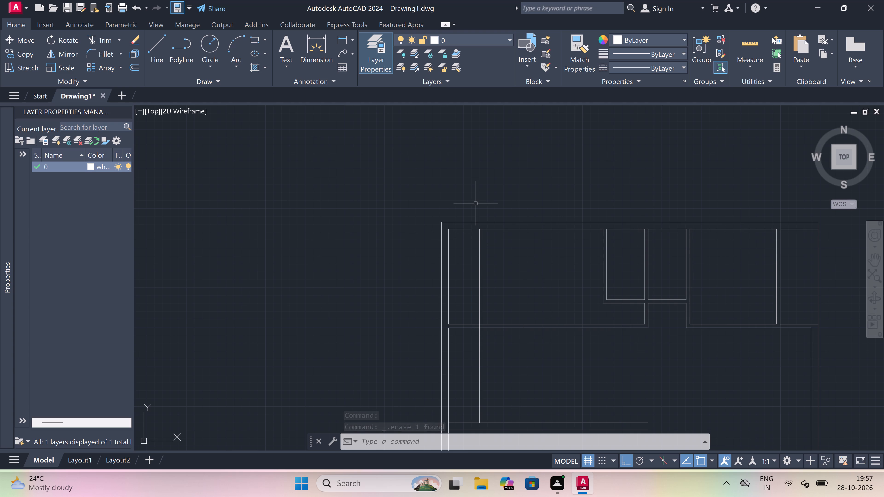
Draw a line from the remaining vertical line's top end 4.5" to the left, continuing straight down to the second partition's upper line.
scroll(476, 203, "down", 1)
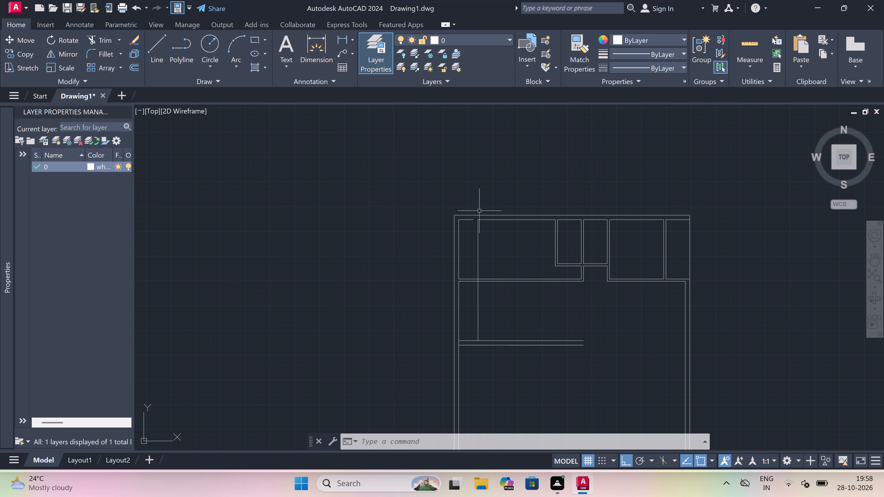
scroll(474, 210, "up", 3)
scroll(481, 235, "up", 1)
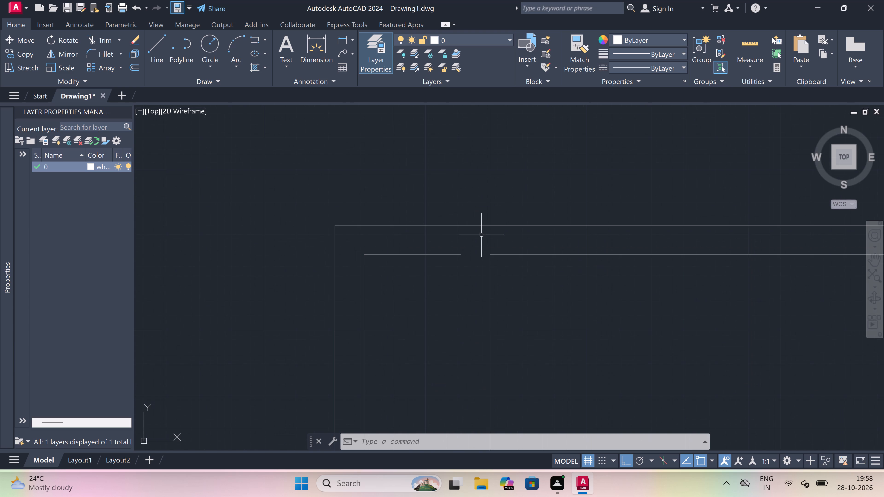
type("l")
key("space")
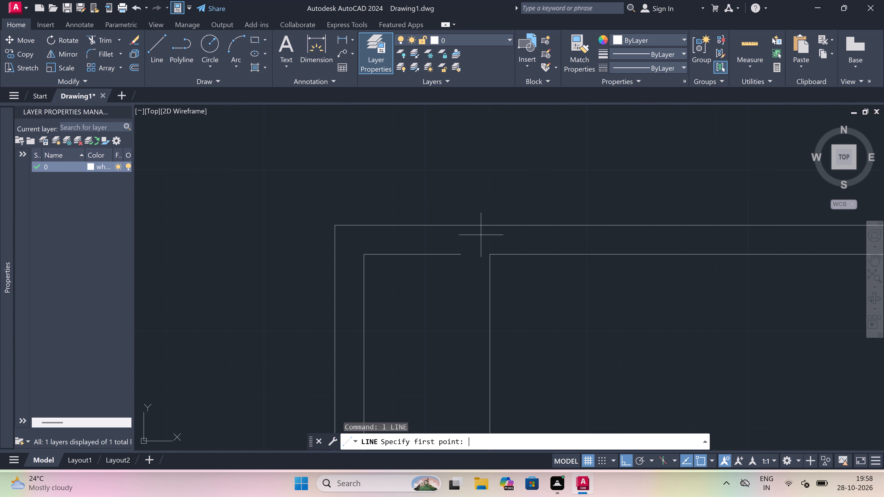
left_click_drag(491, 256, 487, 255)
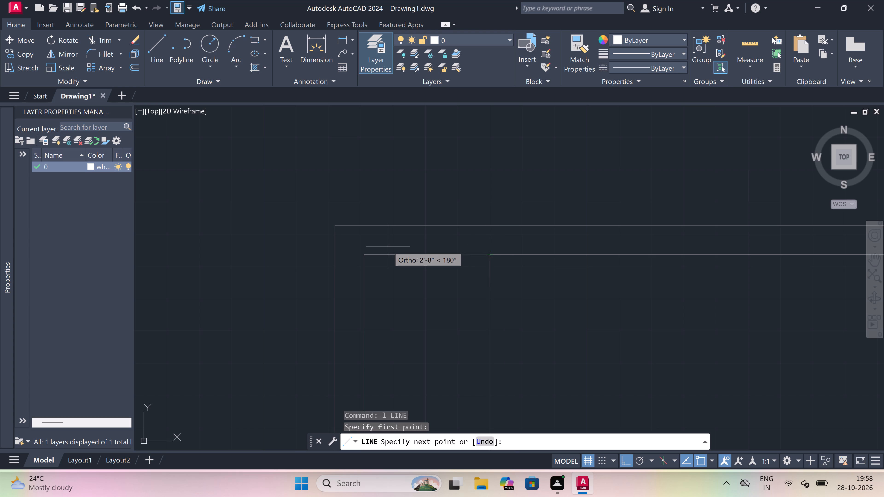
type("4.5\"")
key("space")
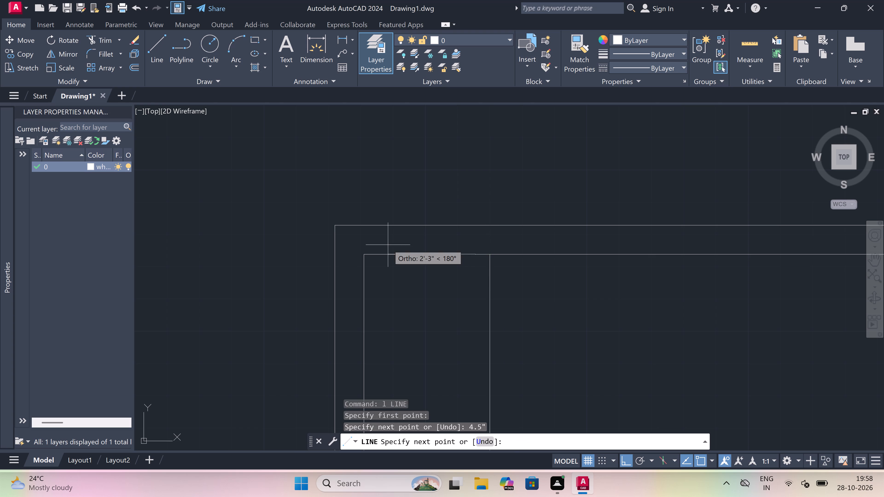
scroll(388, 243, "down", 4)
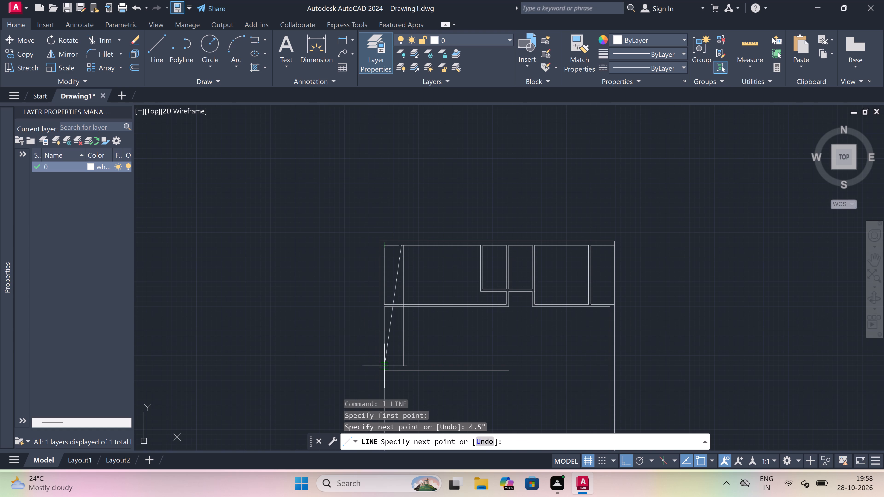
scroll(403, 377, "up", 3)
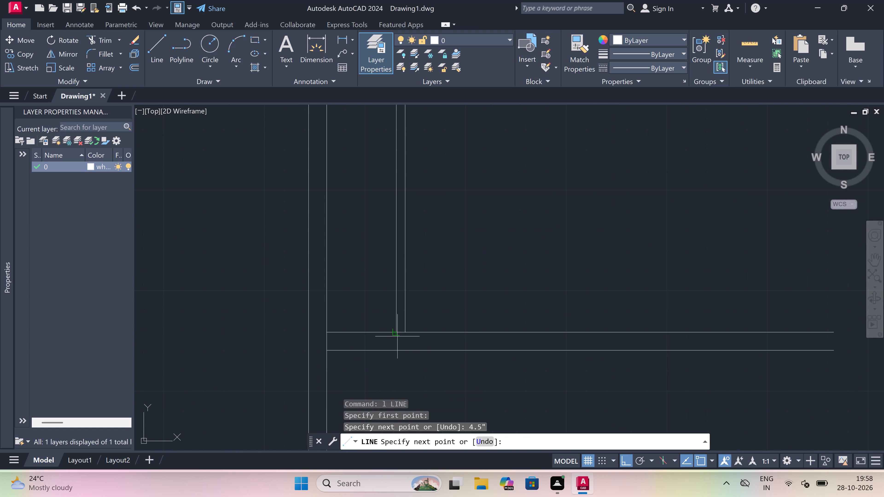
left_click(397, 334)
key("Escape")
Extend the short inner line of the top exterior wall rightward to close the gap at the new 4.5" vertical wall.
scroll(397, 334, "down", 4)
scroll(399, 309, "up", 2)
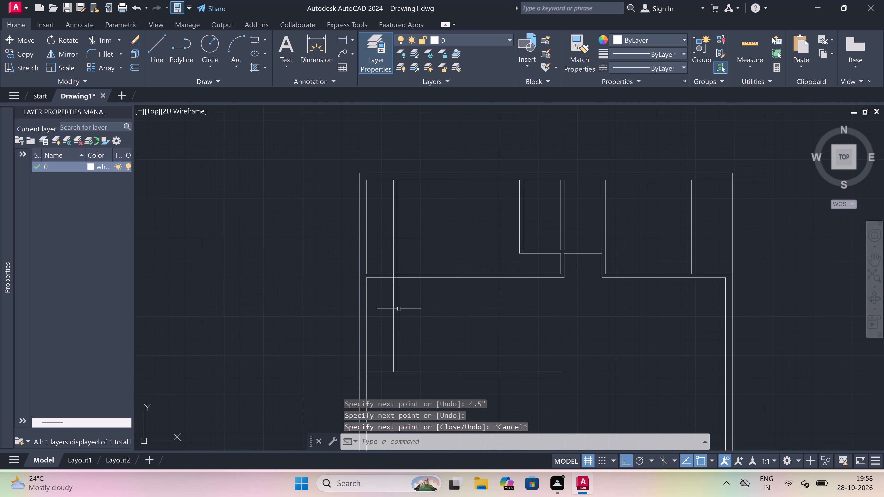
scroll(381, 155, "up", 2)
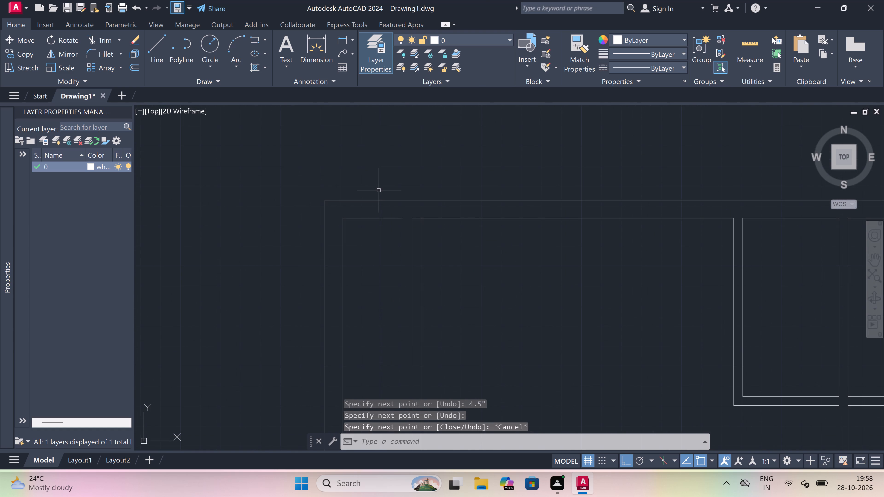
key("e")
key("x")
key("space")
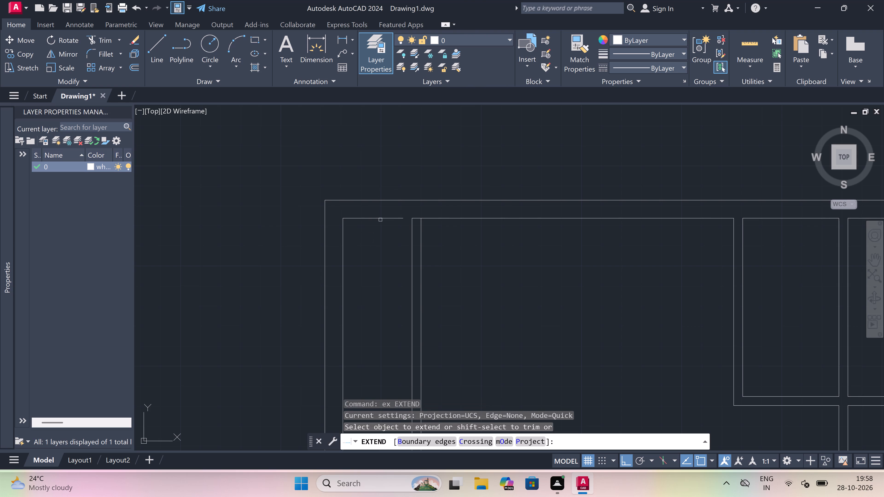
left_click(381, 220)
key("Escape")
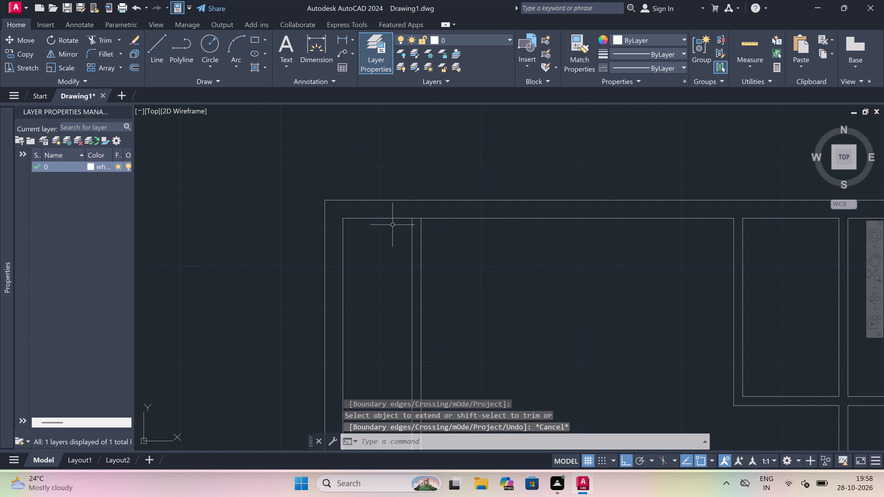
Trim the lines crossing where the leftmost 4.5" vertical wall meets the first horizontal partition, leaving an open four-way junction.
scroll(393, 225, "down", 3)
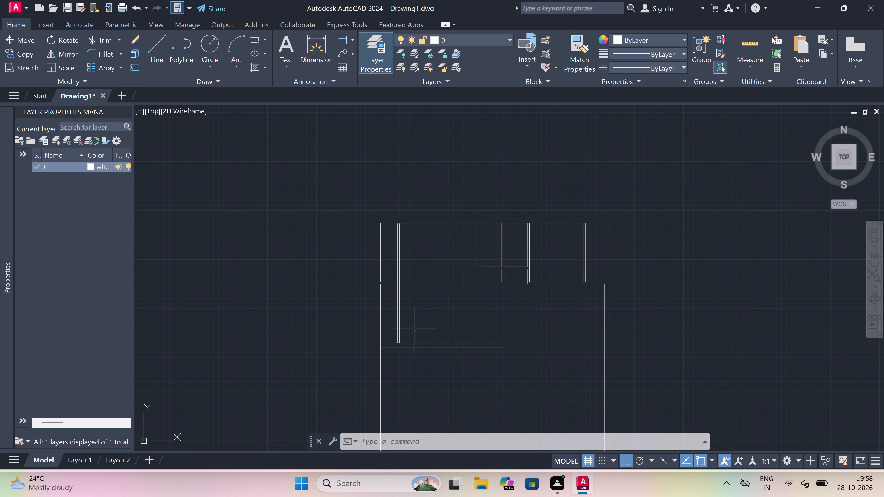
scroll(395, 347, "down", 2)
scroll(442, 330, "up", 2)
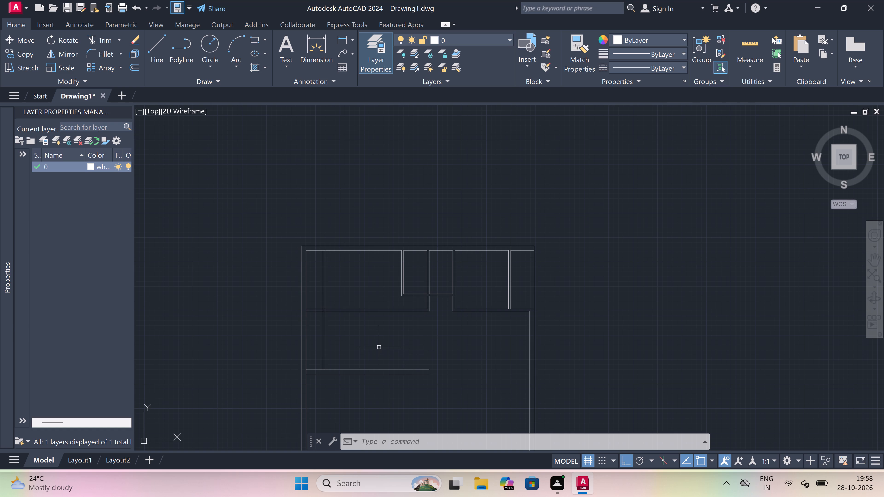
key("t")
key("r")
key("space")
scroll(319, 323, "up", 1)
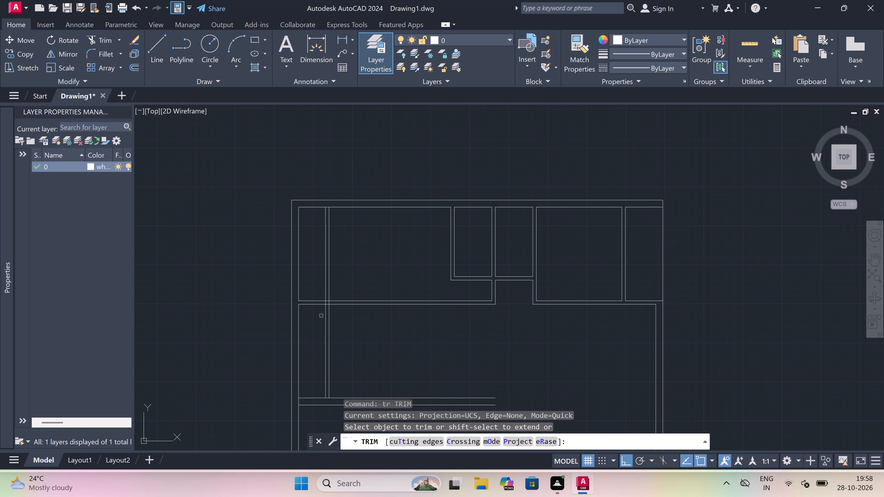
scroll(325, 290, "up", 3)
scroll(316, 361, "up", 1)
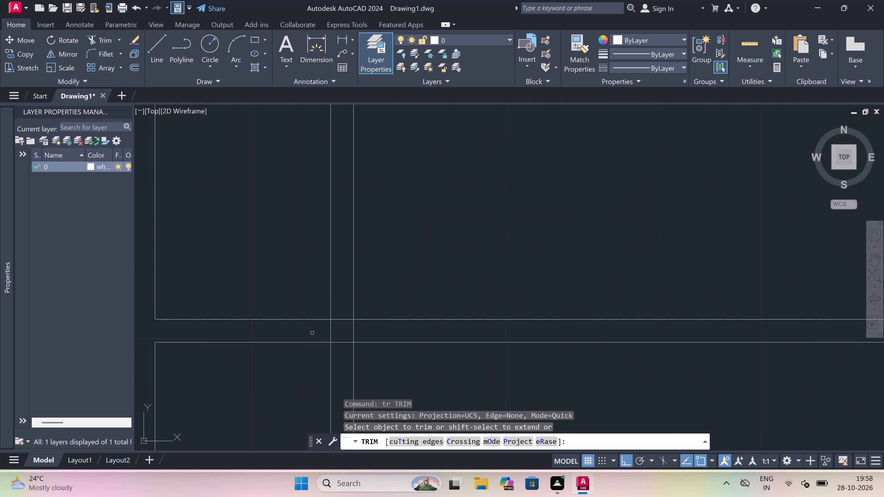
left_click_drag(312, 333, 315, 333)
left_click(414, 332)
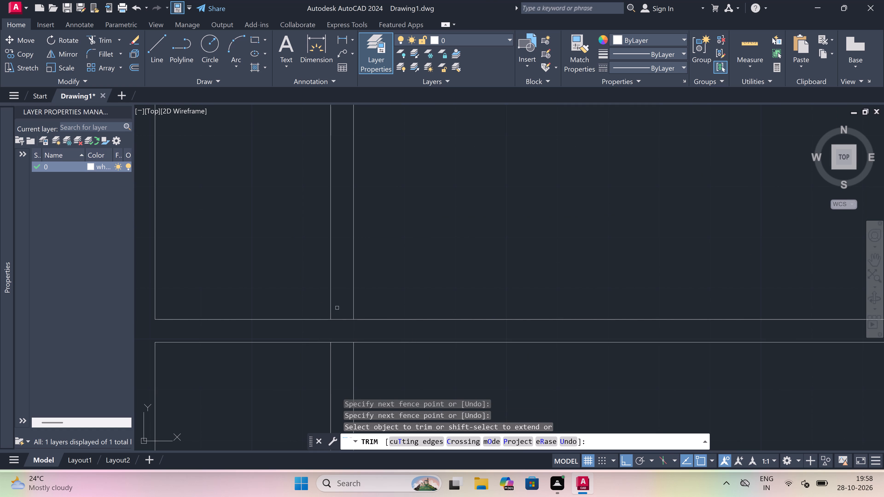
left_click(341, 307)
left_click_drag(342, 373, 344, 362)
key("Escape")
Offset the right line of the leftmost vertical wall, between the two partitions, 13' to the right.
scroll(368, 284, "down", 10)
scroll(372, 304, "down", 6)
scroll(389, 322, "up", 2)
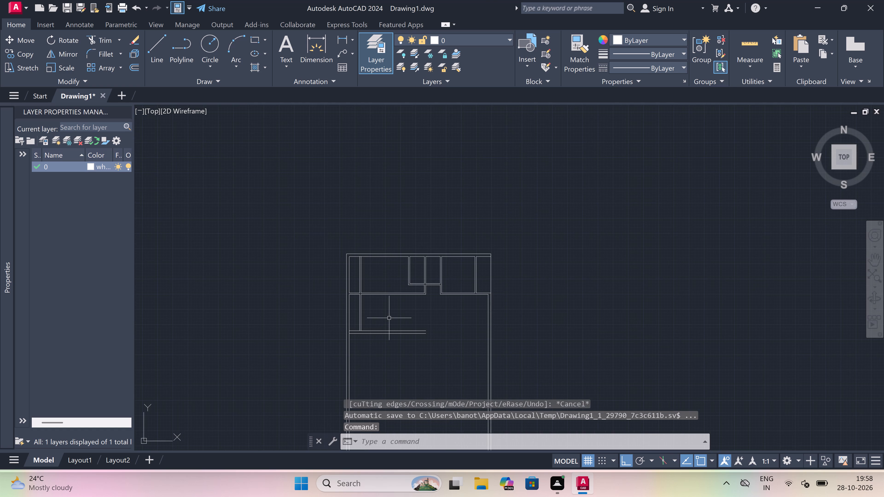
scroll(389, 318, "up", 1)
key("o")
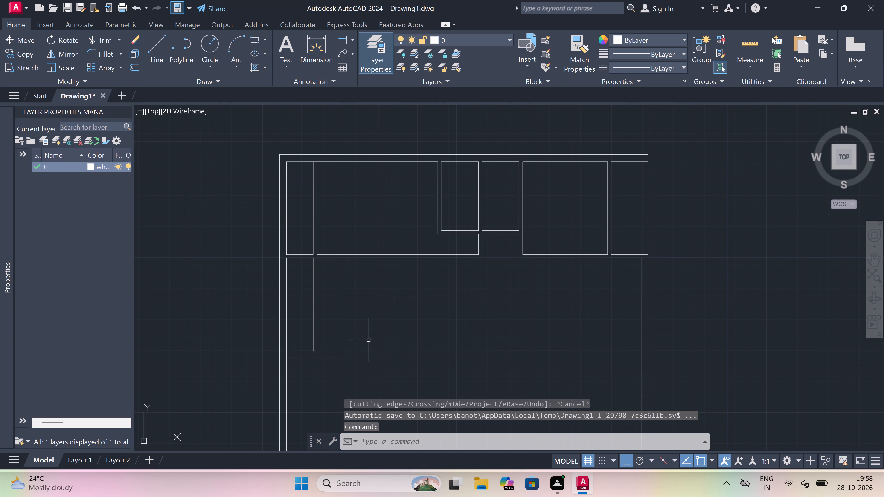
key("space")
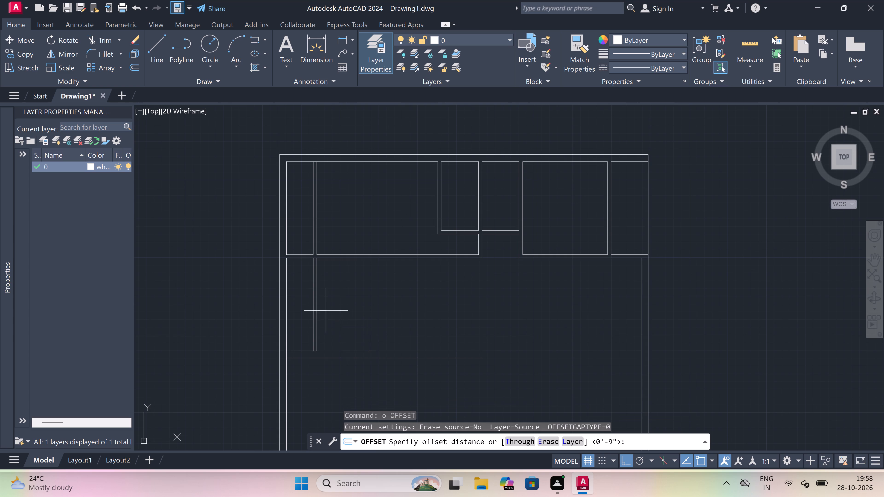
left_click_drag(320, 306, 336, 307)
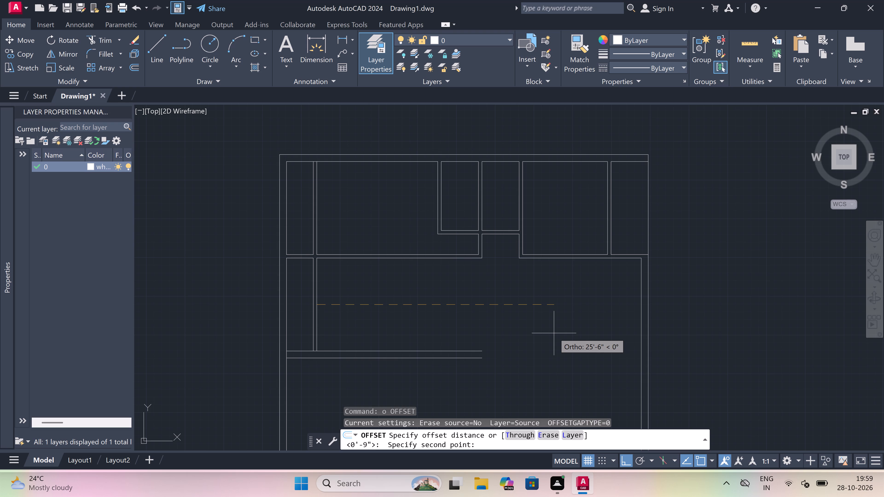
type("13'")
key("space")
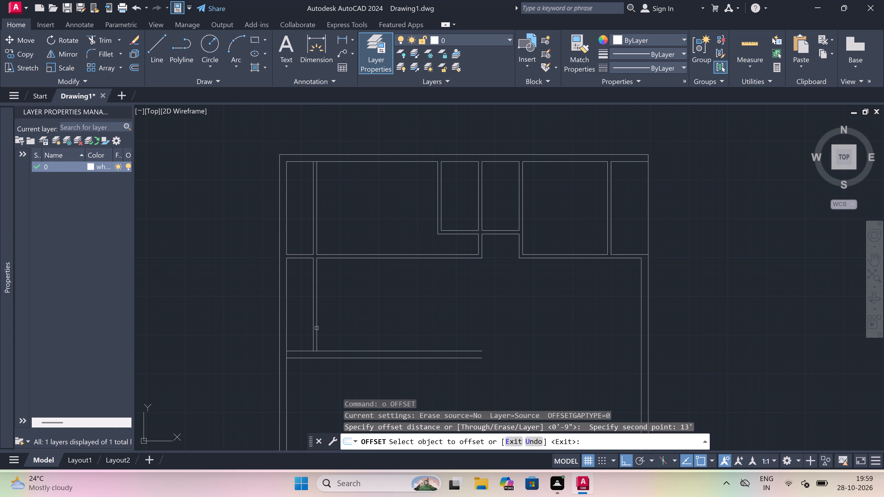
left_click_drag(317, 328, 457, 325)
left_click(478, 323)
key("Escape")
Offset the new vertical line 4.5" to the right to form a 4.5" wall.
key("space")
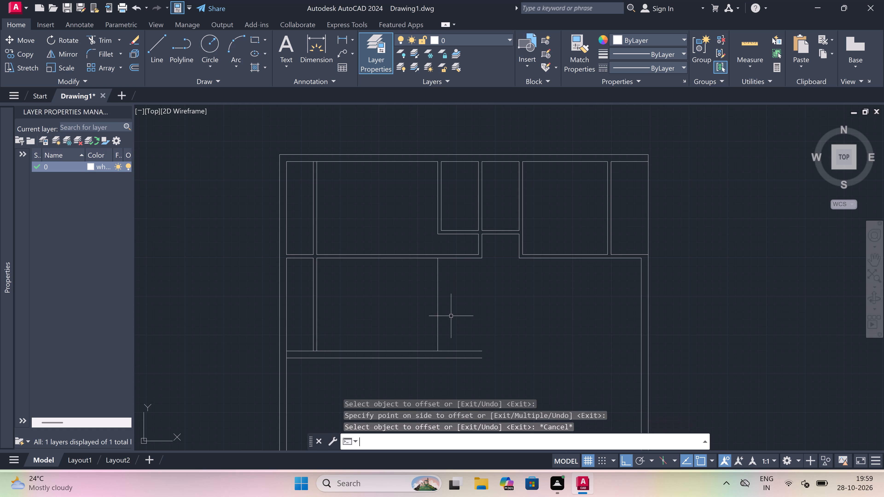
left_click_drag(441, 319, 471, 307)
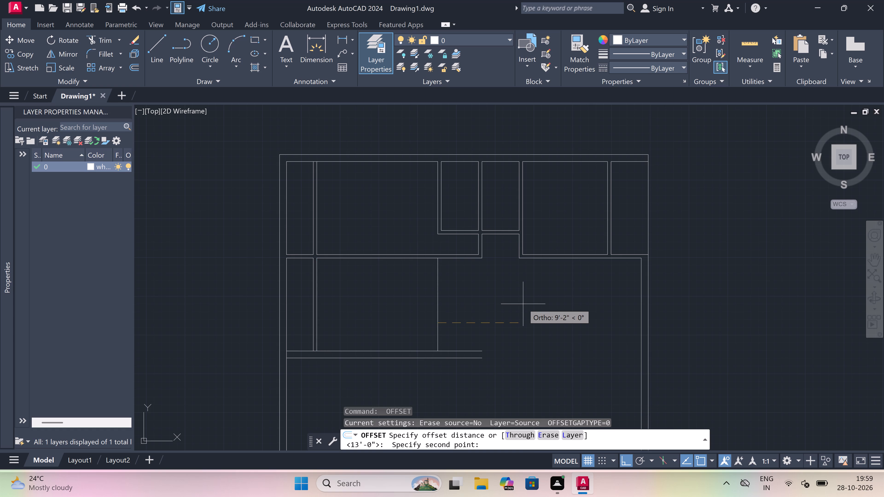
type("4.5\"")
key("space")
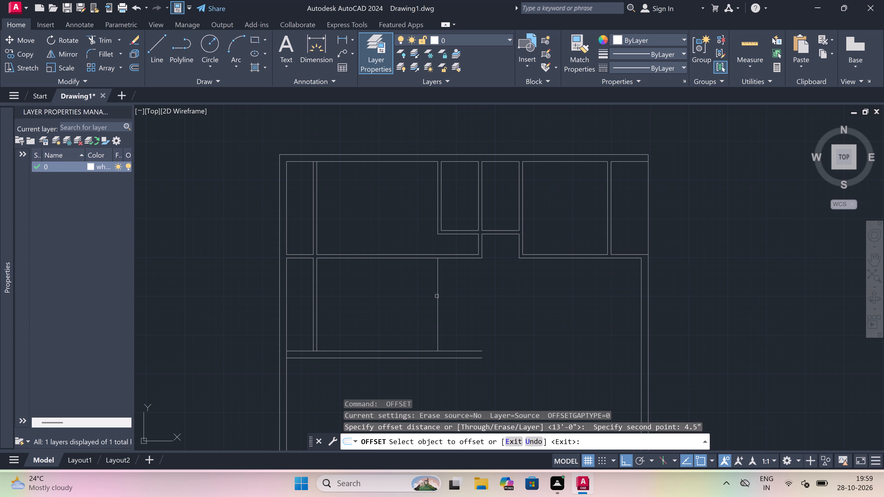
left_click_drag(437, 296, 496, 296)
left_click_drag(531, 296, 525, 297)
key("Escape")
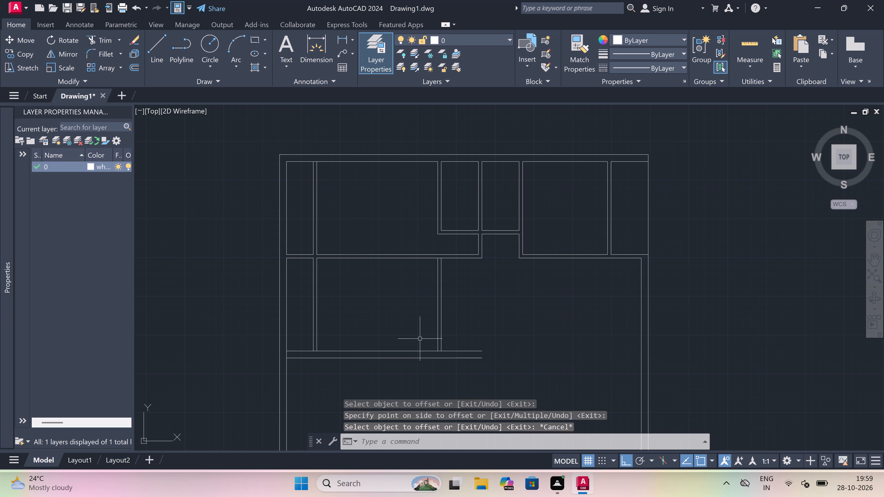
Extend the new wall's right line down to the second partition's lower line.
type("ex")
key("space")
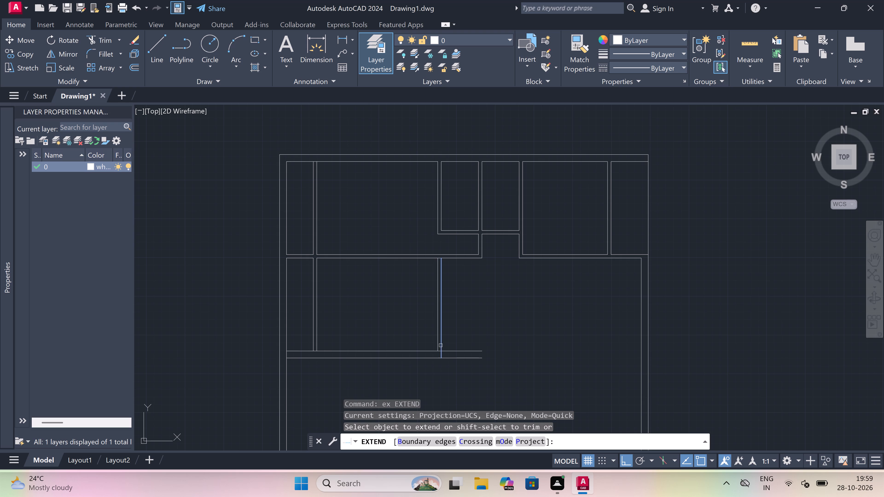
left_click(443, 348)
key("Escape")
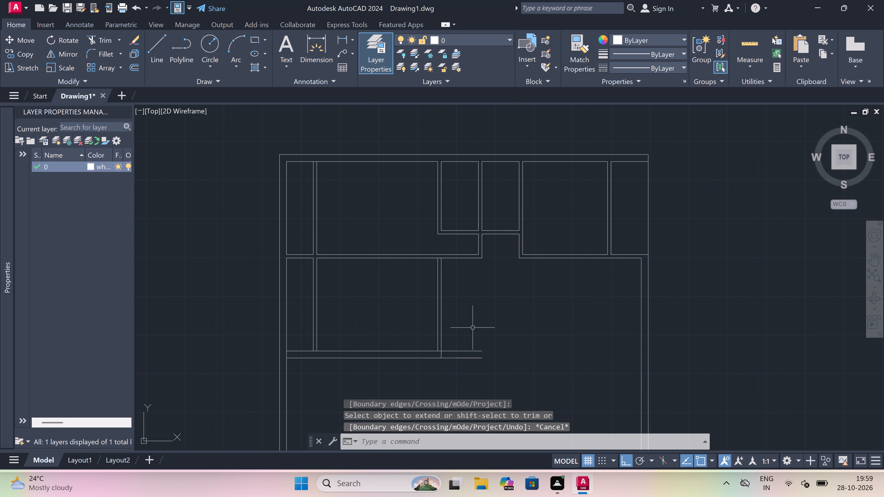
Trim both lines of the second partition where they run past the right face of the new 4.5" wall.
type("tr")
key("space")
left_click(472, 321)
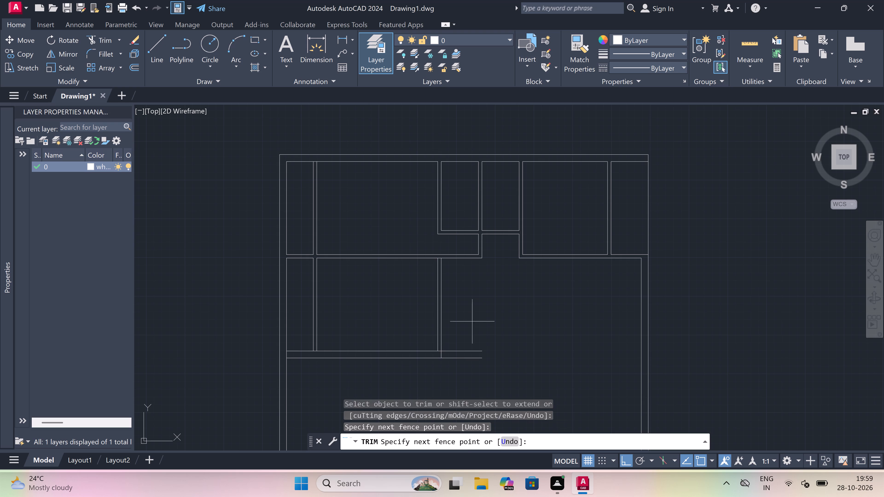
left_click(465, 352)
left_click_drag(452, 368, 453, 361)
left_click(458, 341)
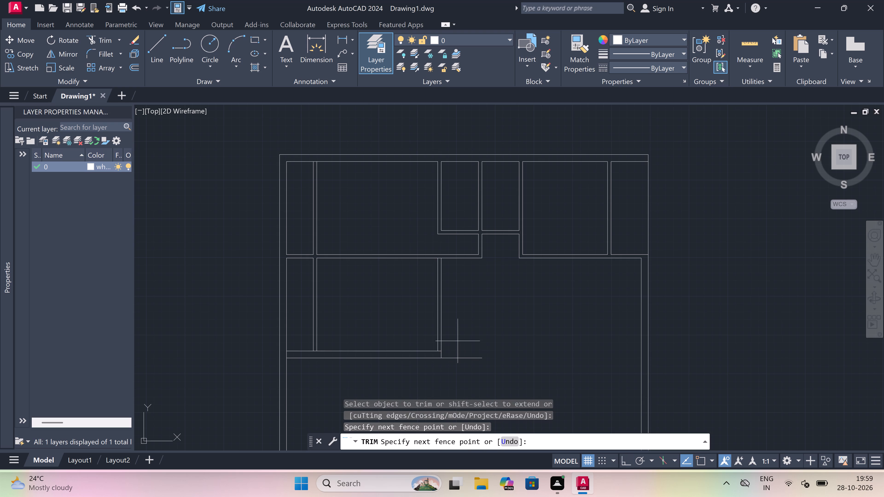
left_click_drag(455, 376, 455, 373)
Trim the short segments across the bottom and top of the new 4.5" wall to open its junctions with both partitions.
scroll(435, 346, "up", 1)
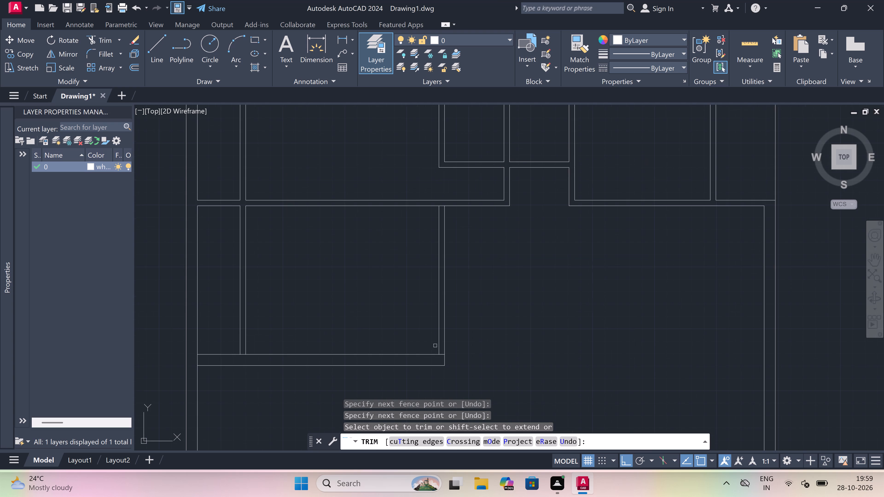
scroll(435, 346, "up", 1)
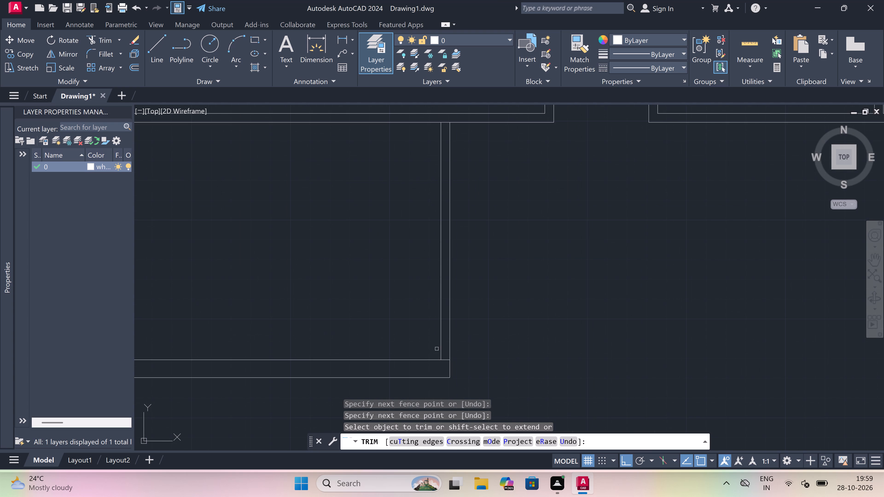
left_click_drag(443, 368, 443, 366)
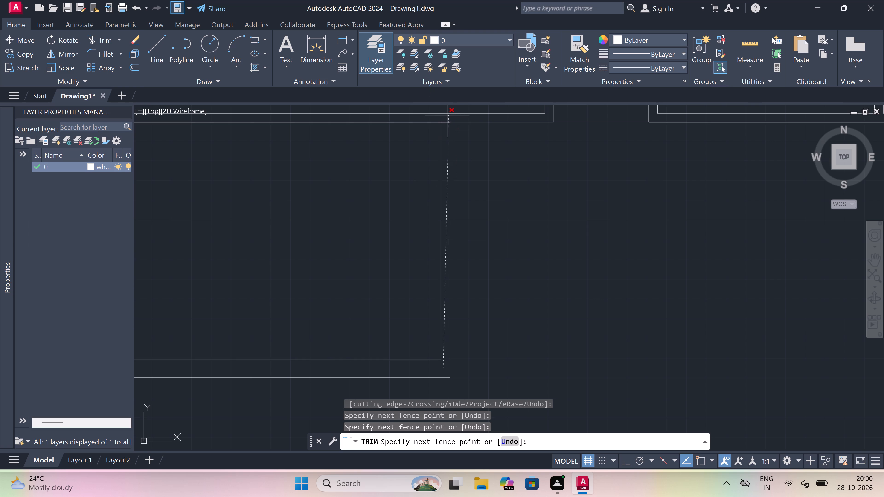
left_click(445, 121)
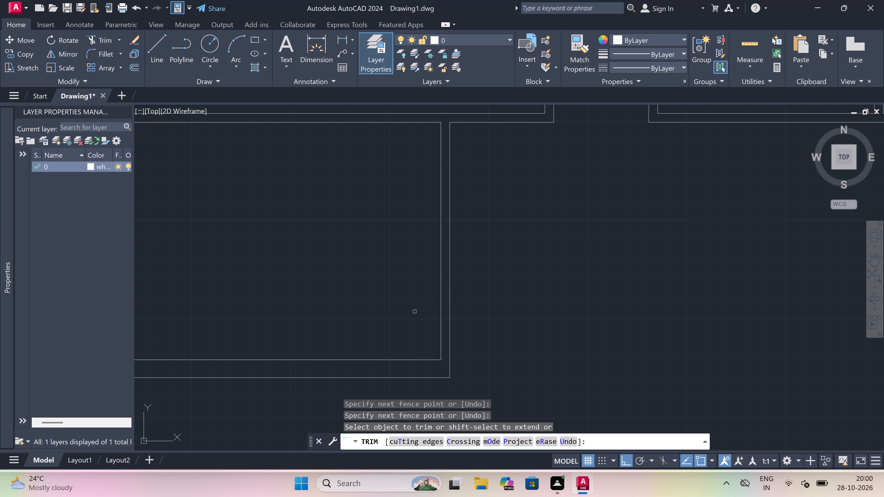
key("Escape")
Extend both lines of the second partition rightward to the inner line of the right exterior wall.
scroll(415, 312, "down", 5)
scroll(431, 308, "up", 3)
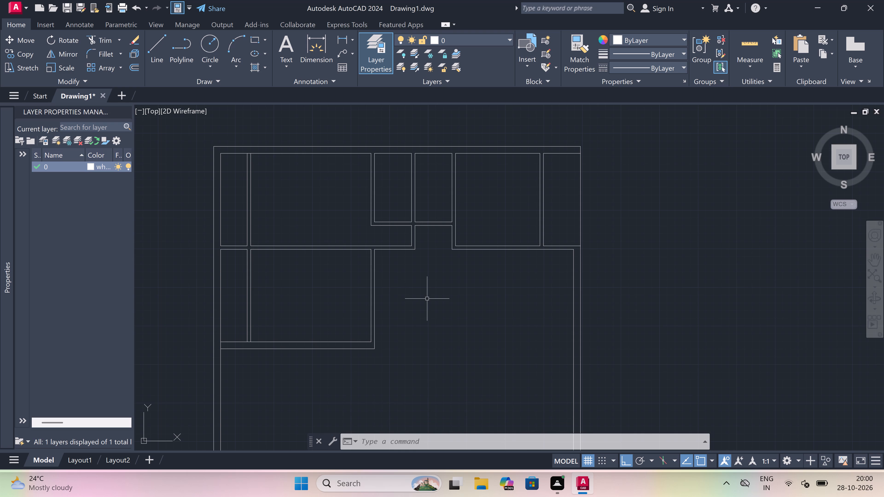
scroll(427, 298, "down", 2)
scroll(416, 322, "up", 1)
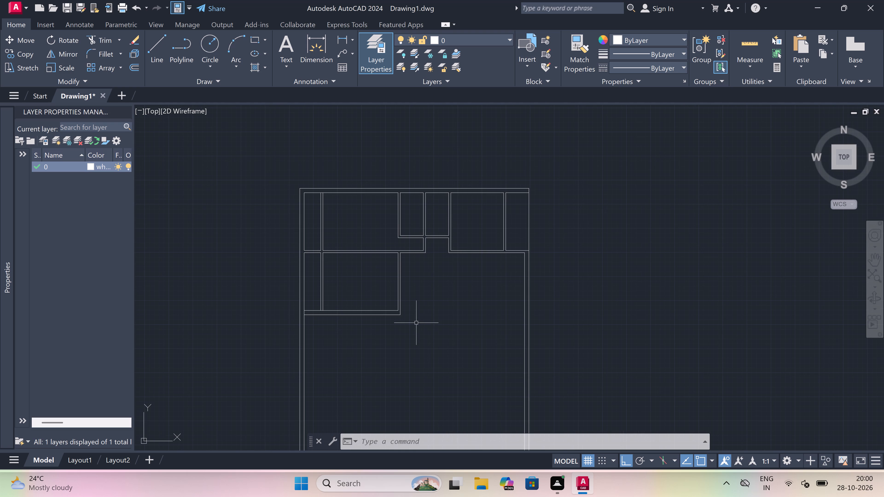
key("e")
key("x")
key("space")
left_click(368, 300)
left_click_drag(365, 330, 368, 326)
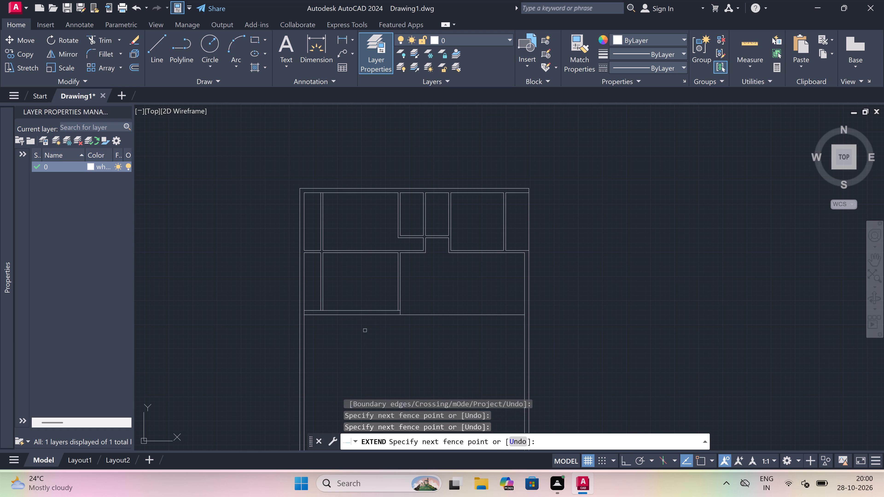
left_click_drag(368, 326, 370, 318)
left_click(373, 297)
left_click(367, 346)
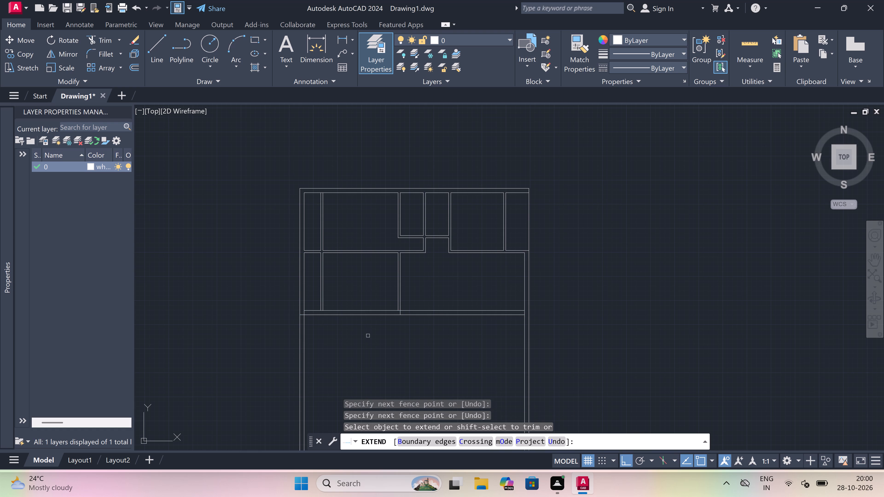
key("Escape")
Trim the piece of the second partition's lower line that crosses the left exterior wall's thickness.
key("t")
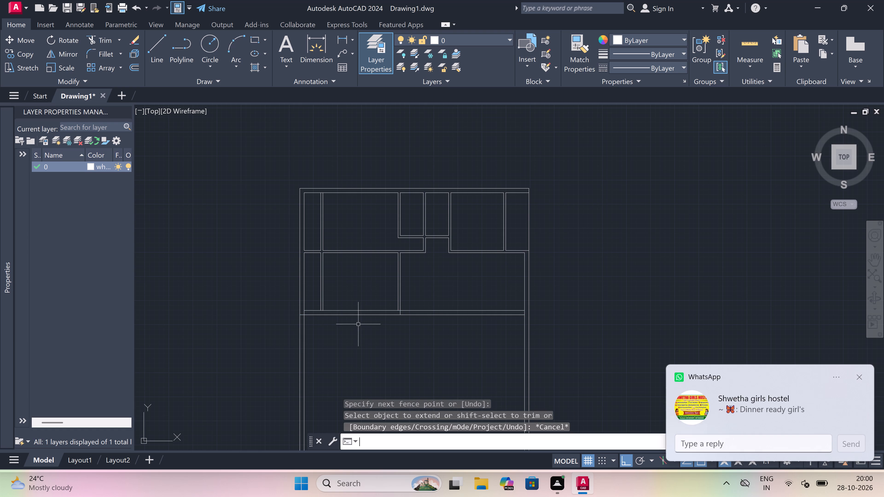
key("r")
key("space")
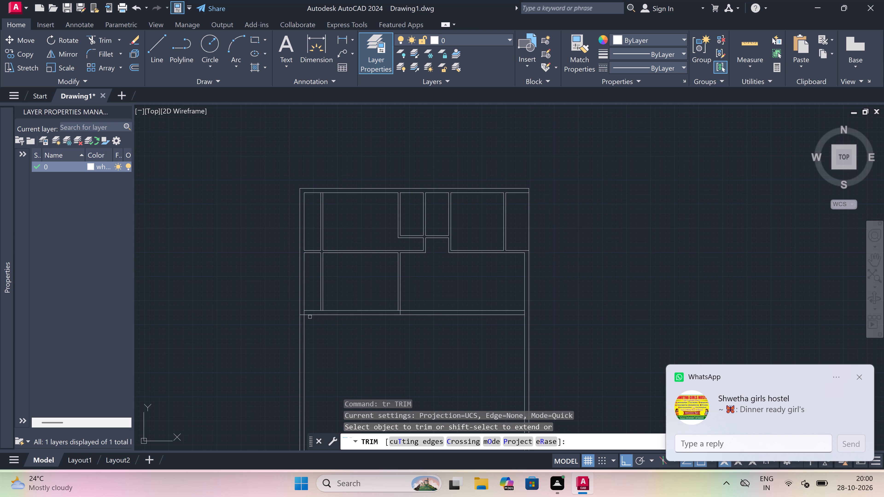
scroll(302, 312, "up", 3)
left_click(299, 325)
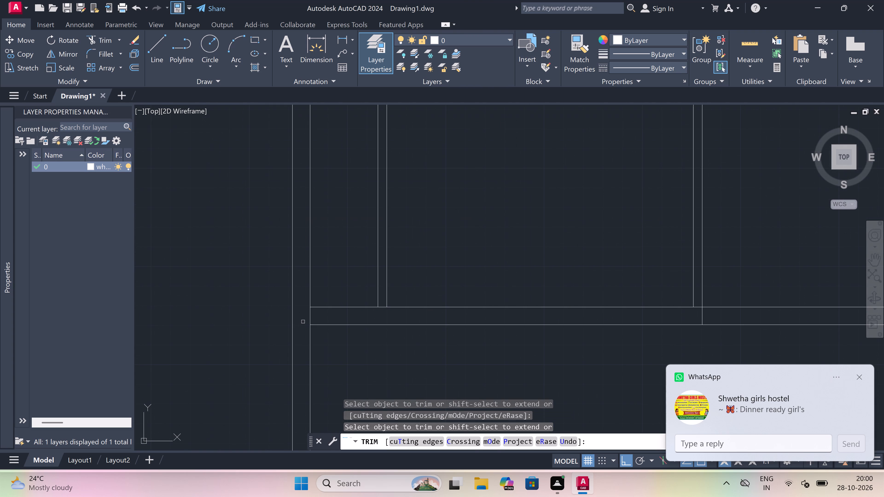
Trim the left exterior wall's inner line between the two lines of the 9" cross wall to open their junction.
left_click(305, 320)
left_click(321, 313)
scroll(370, 315, "down", 1)
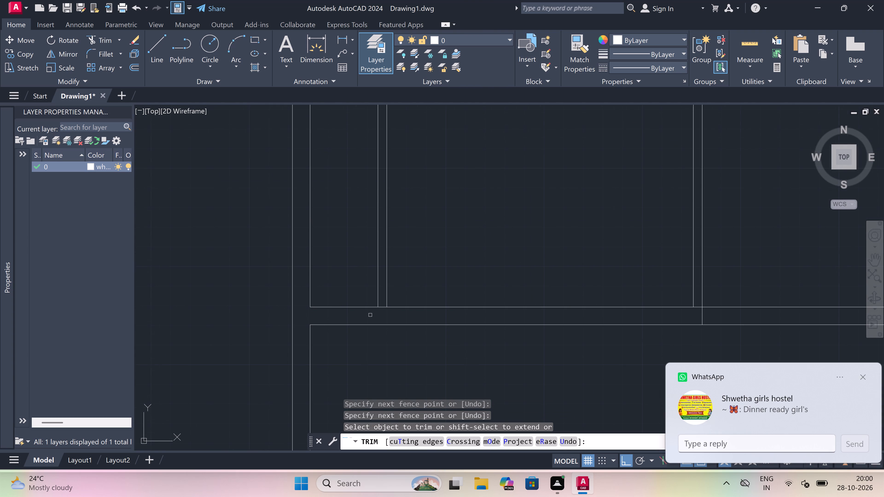
scroll(370, 315, "down", 2)
scroll(370, 315, "up", 4)
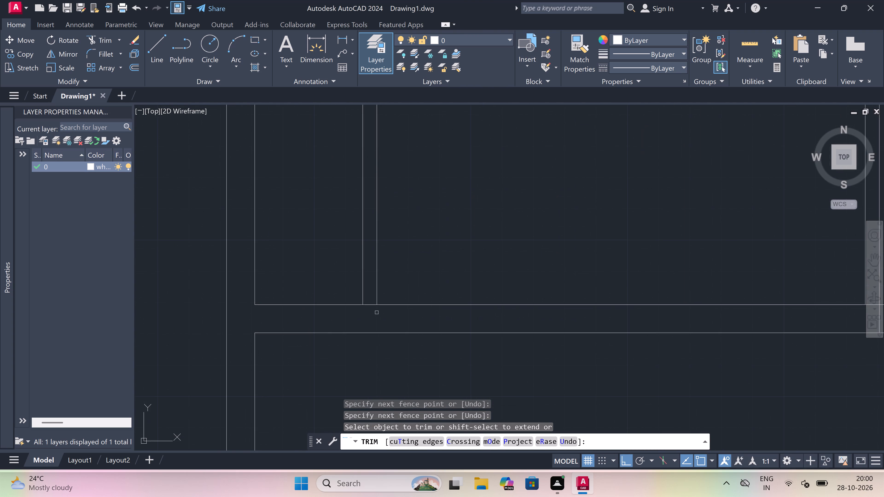
Trim the 9" cross wall's upper line between the two lines of the leftmost vertical 4.5" wall.
left_click(374, 307)
left_click(370, 296)
scroll(369, 312, "down", 4)
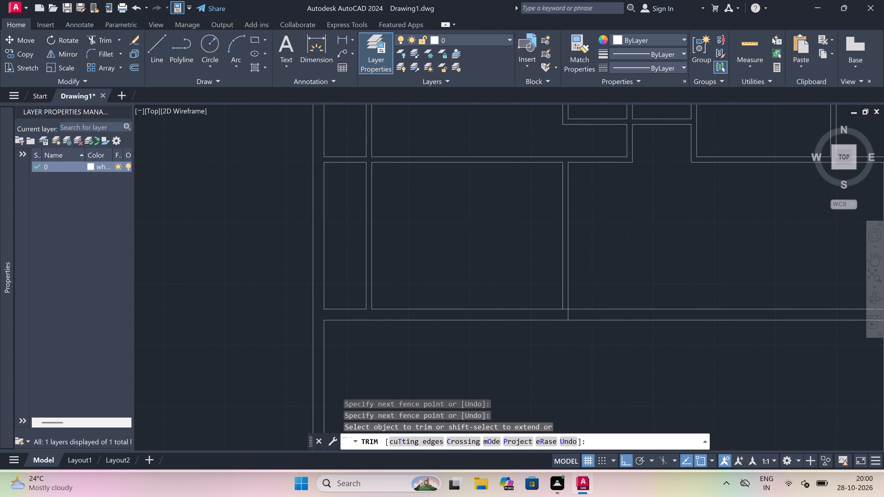
scroll(365, 300, "up", 1)
key("Escape")
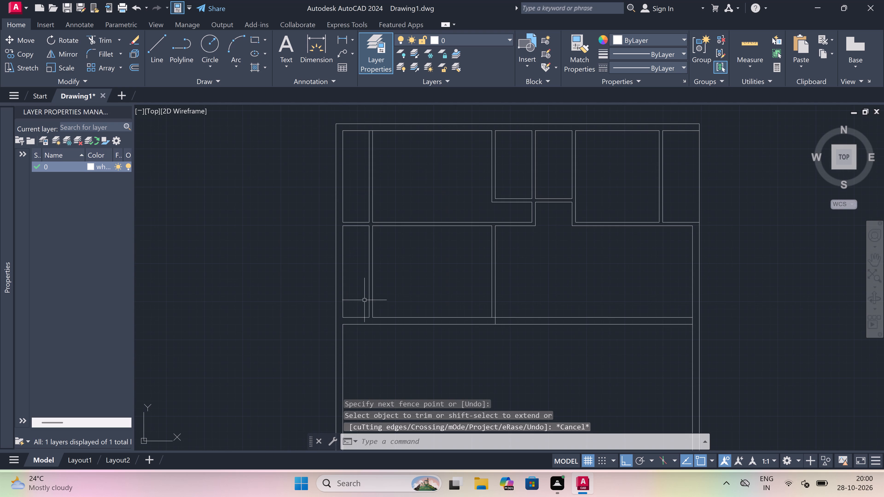
Extend the leftmost rooms' horizontal lines to the left exterior wall's outer line: cross wall's upper line, both partition lines, top wall's inner line.
type("ex")
key("space")
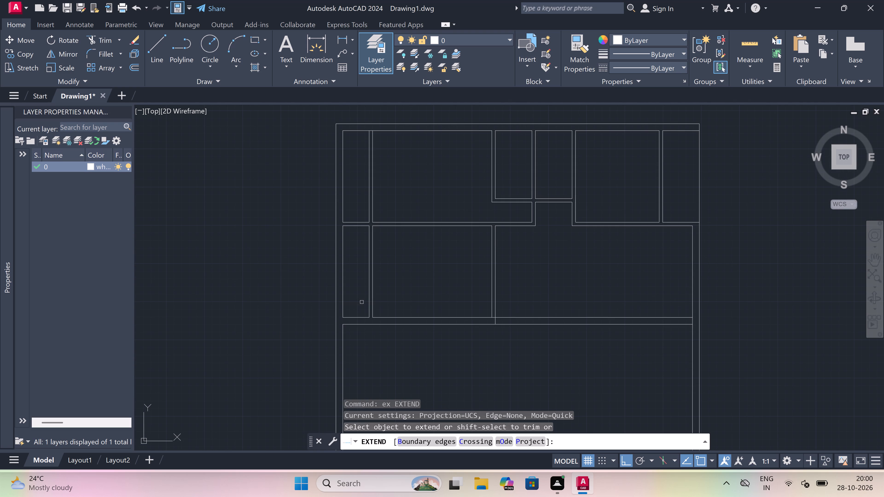
left_click(352, 318)
scroll(362, 220, "up", 2)
left_click(354, 218)
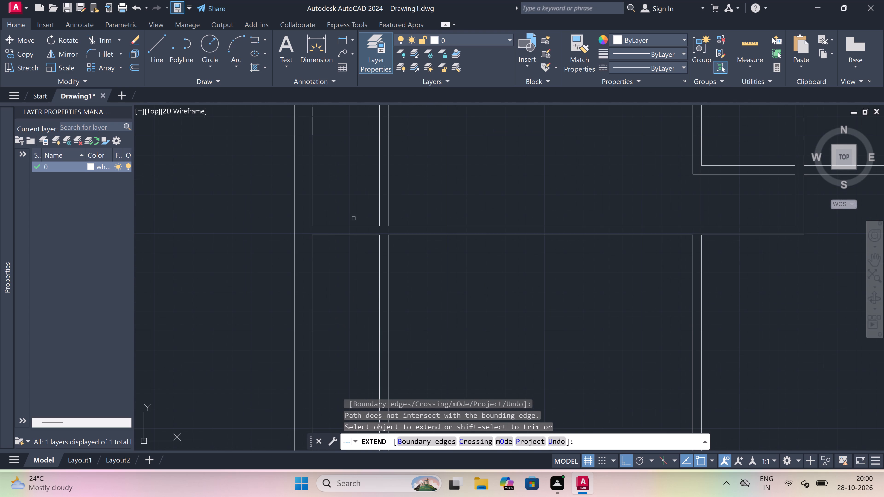
scroll(328, 259, "down", 2)
scroll(329, 249, "up", 2)
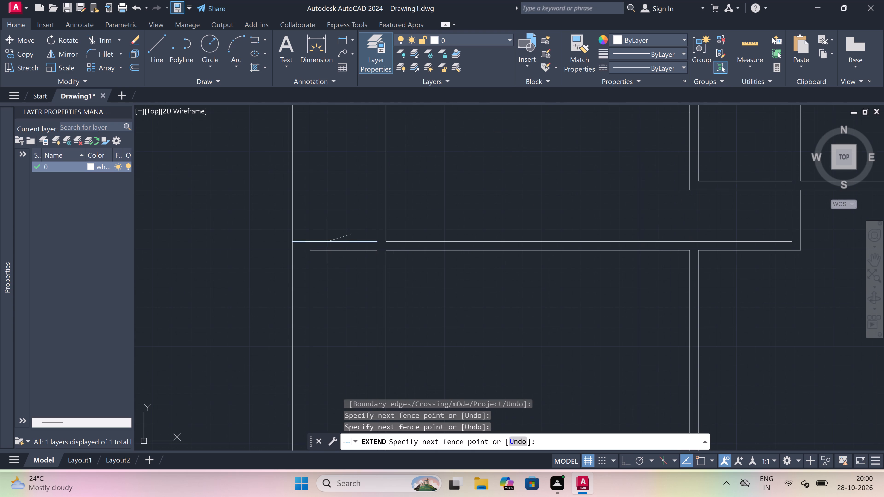
left_click(327, 242)
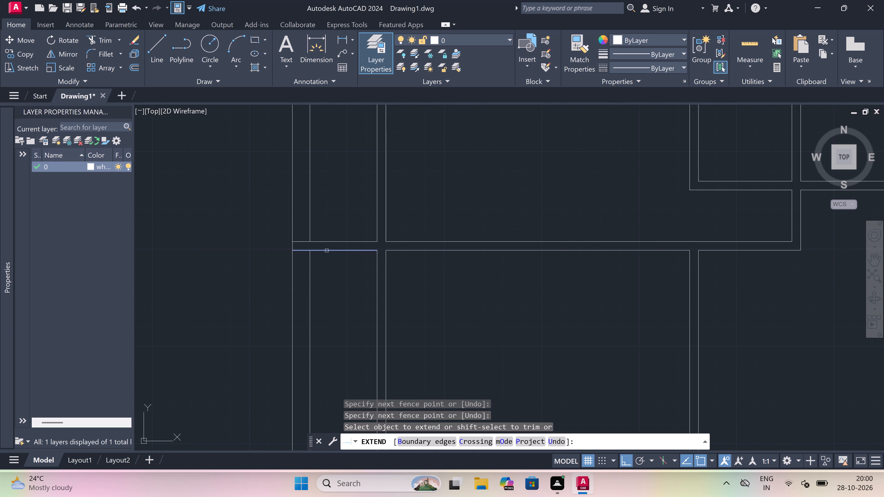
left_click(327, 251)
scroll(327, 251, "down", 4)
scroll(327, 238, "up", 3)
scroll(327, 238, "down", 2)
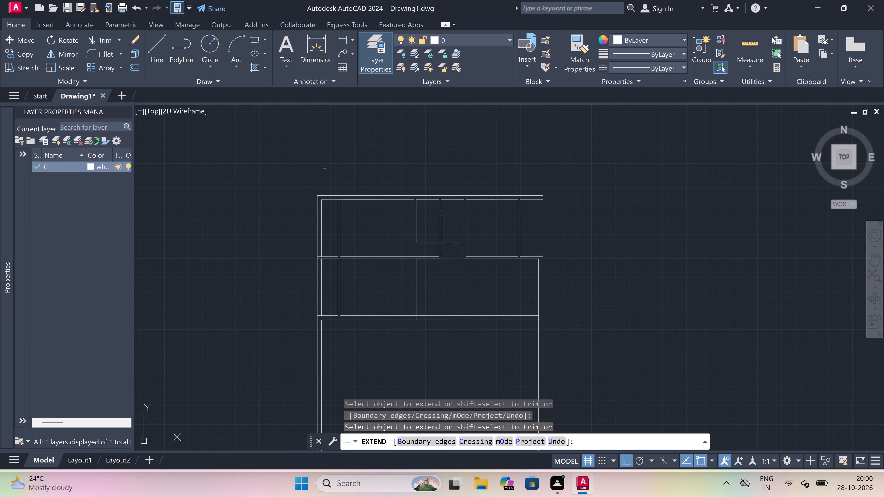
scroll(319, 182, "up", 2)
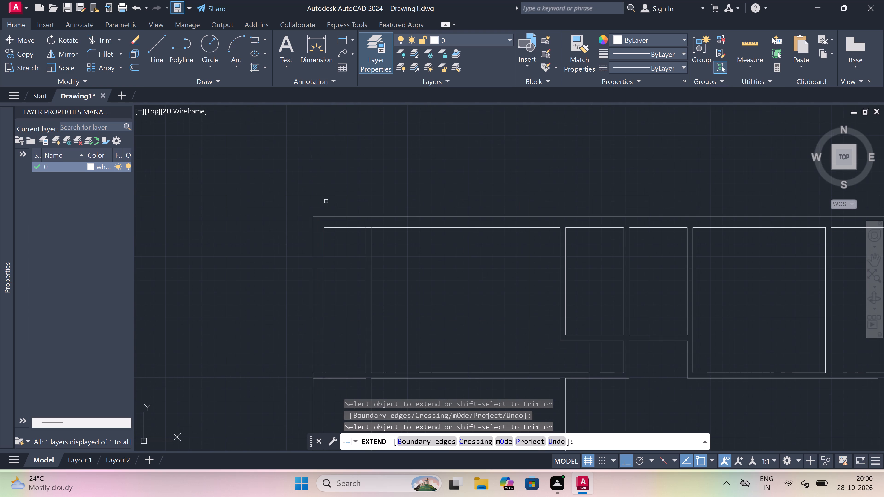
left_click(336, 228)
key("Escape")
Trim away the left exterior wall's inner line along the two leftmost rooms, above the 9" cross wall.
type("tr")
key("space")
scroll(353, 215, "down", 1)
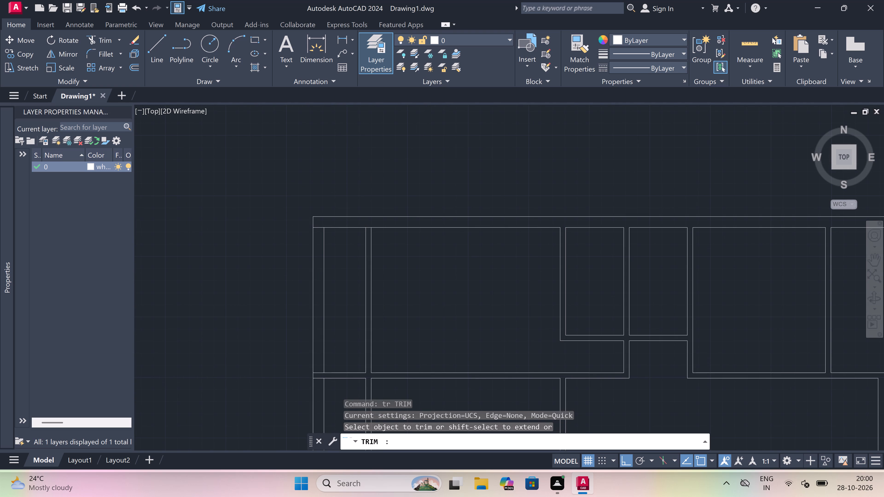
scroll(353, 215, "down", 2)
scroll(346, 233, "up", 1)
left_click(346, 233)
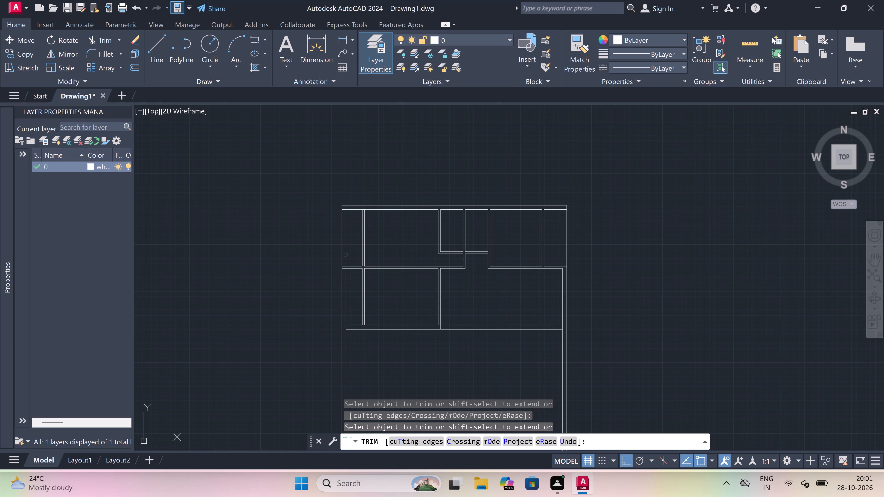
left_click(347, 288)
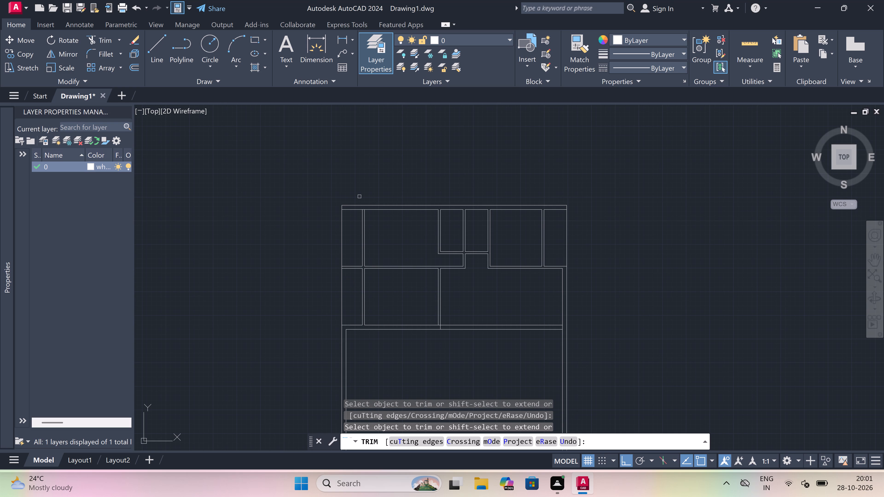
scroll(367, 205, "up", 2)
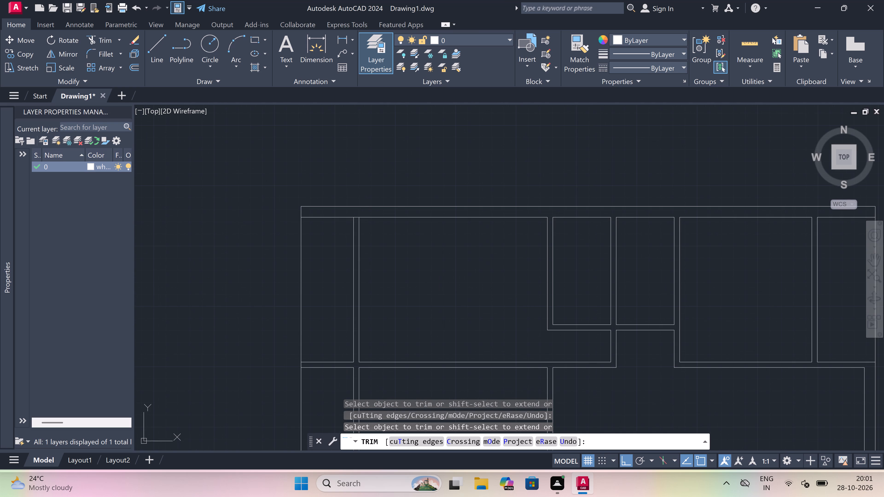
key("Escape")
Trim the top exterior wall's inner line between the two lines of the leftmost vertical 4.5" wall.
type("tr")
key("space")
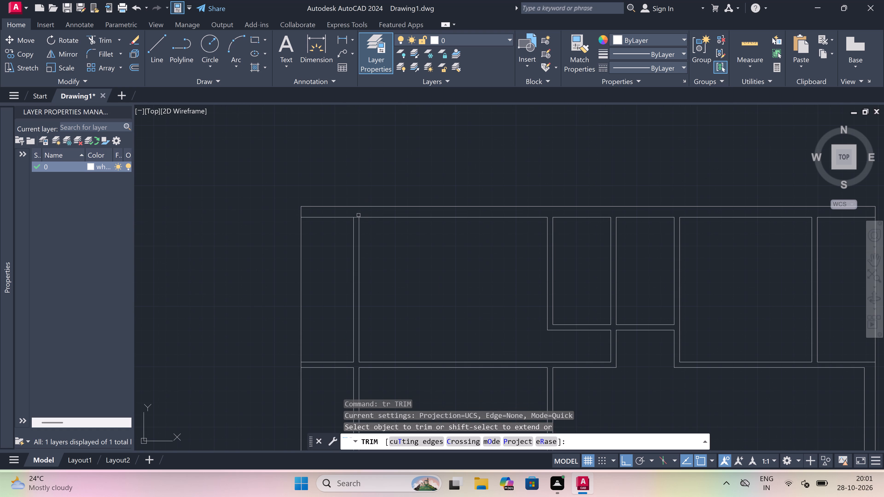
scroll(358, 215, "up", 2)
left_click(352, 225)
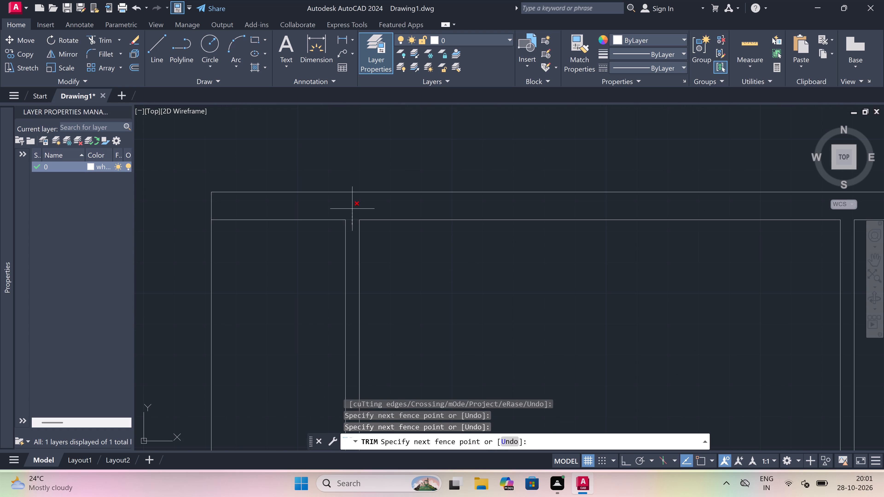
left_click(352, 209)
key("Escape")
Trim the lines crossing the middle vertical 4.5" wall's junction with the 9" cross wall, including the vertical stub inside the cross wall's thickness.
scroll(352, 209, "down", 6)
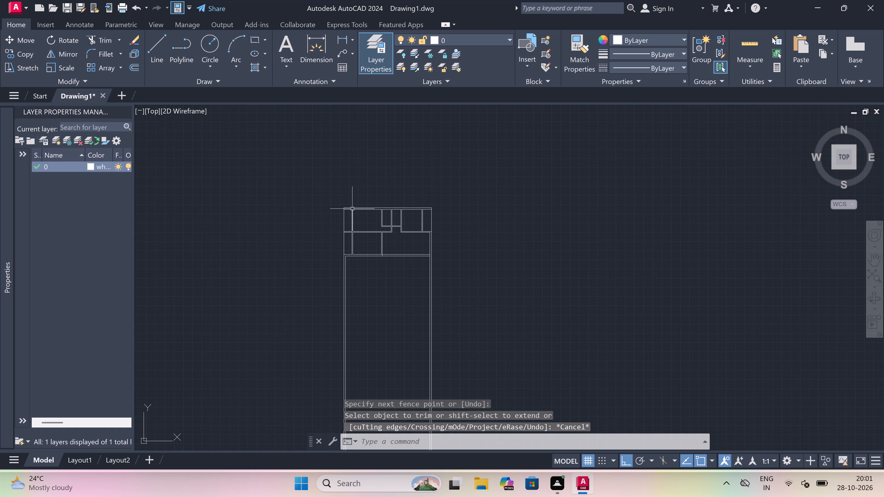
scroll(371, 223, "up", 3)
scroll(371, 223, "down", 2)
scroll(386, 260, "up", 1)
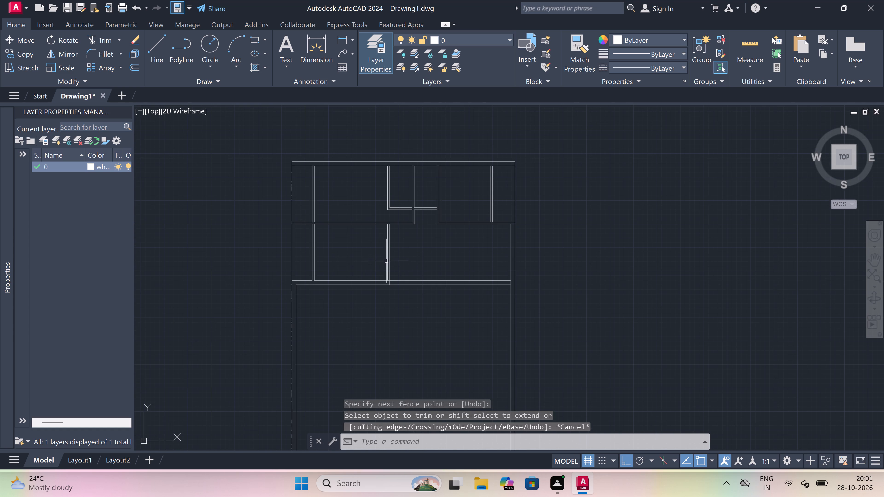
key("space")
scroll(393, 280, "up", 3)
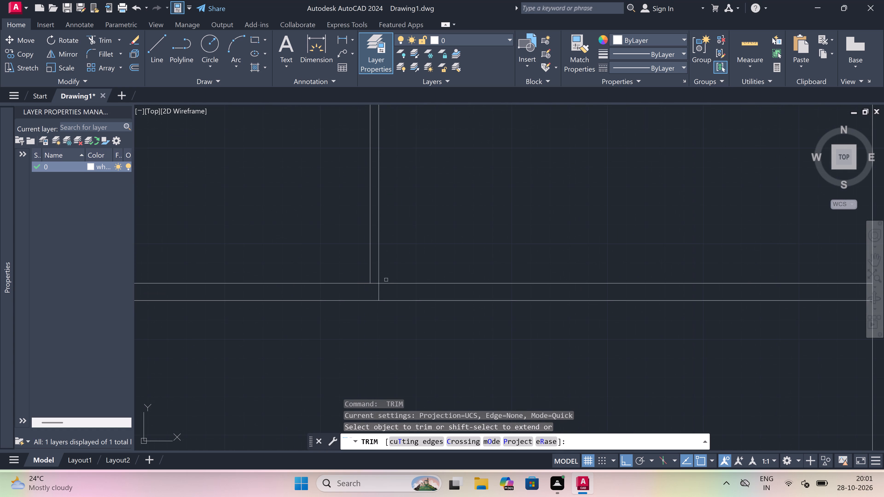
scroll(373, 281, "up", 2)
left_click(373, 280)
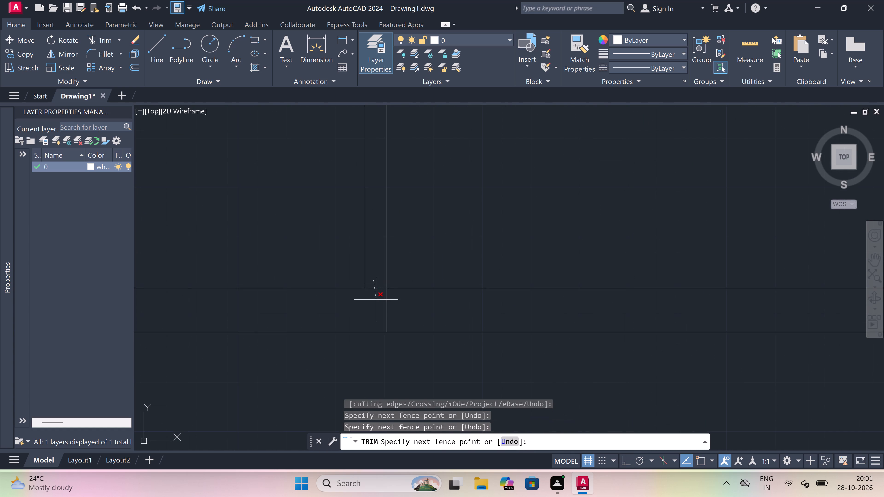
left_click(377, 301)
left_click(374, 304)
left_click(434, 301)
key("Escape")
Offset the 9" cross wall's lower line 9'3" downward into the large lower room.
scroll(368, 296, "down", 4)
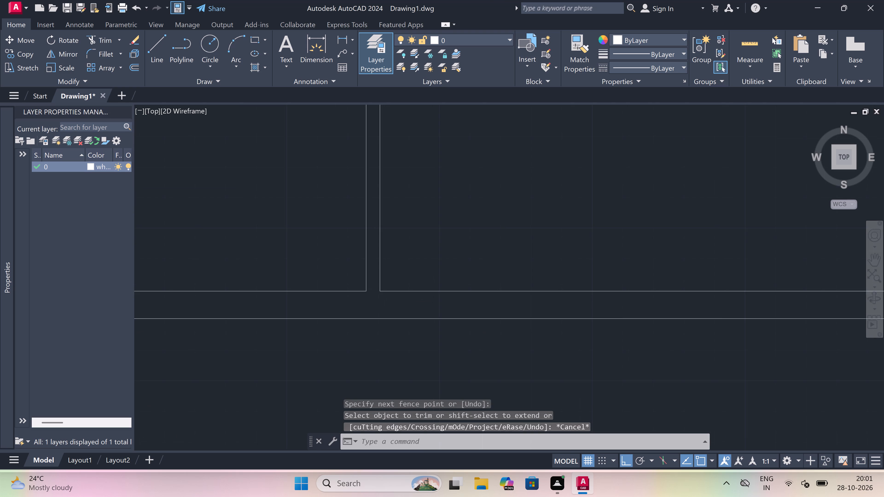
scroll(368, 296, "down", 2)
scroll(372, 293, "up", 1)
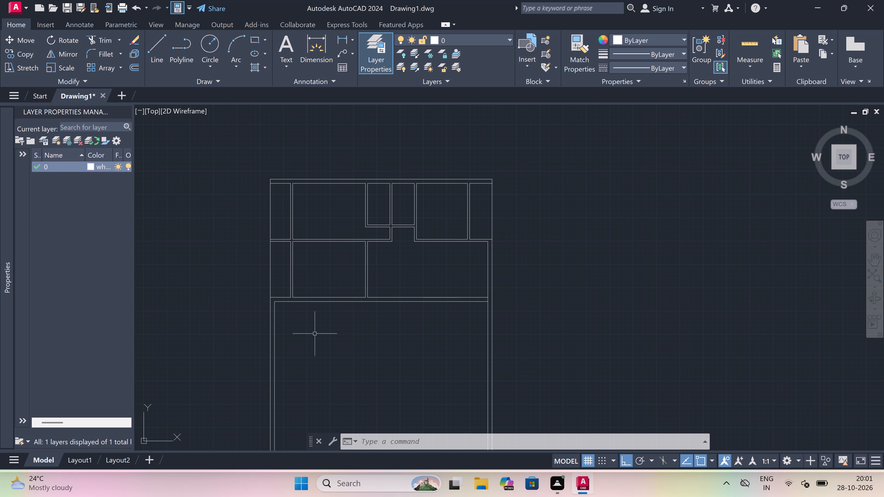
scroll(285, 338, "up", 1)
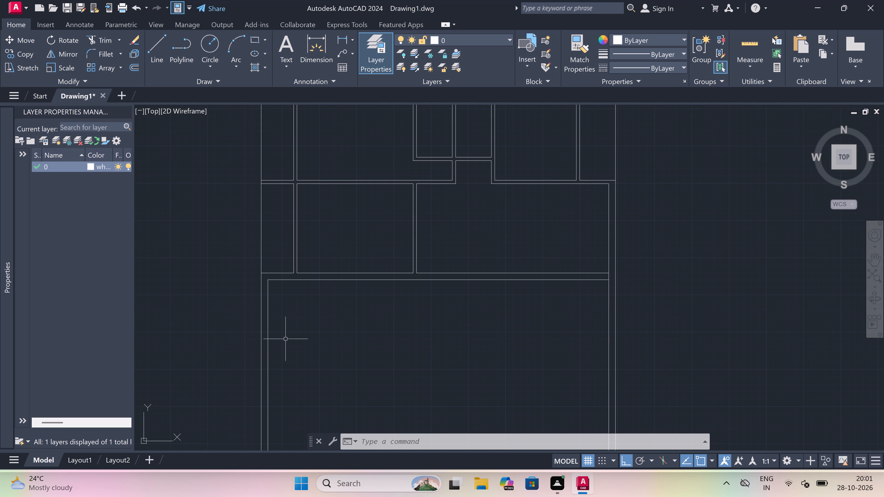
scroll(285, 339, "up", 1)
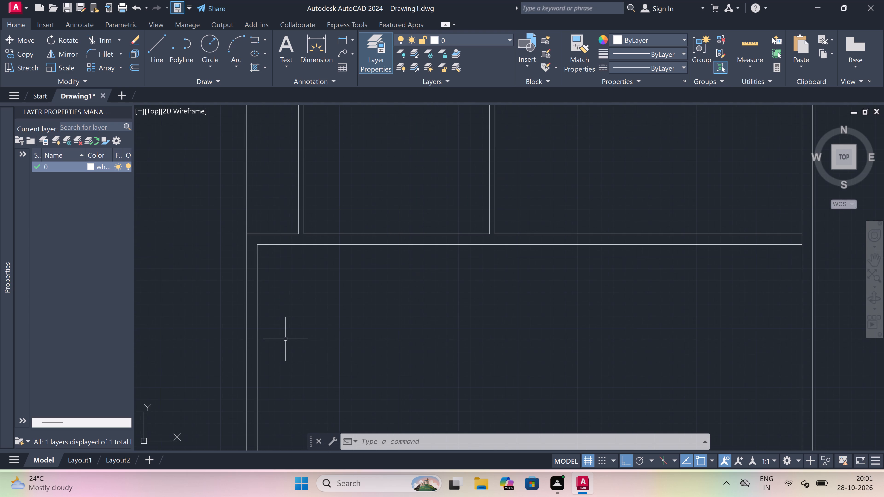
key("o")
key("space")
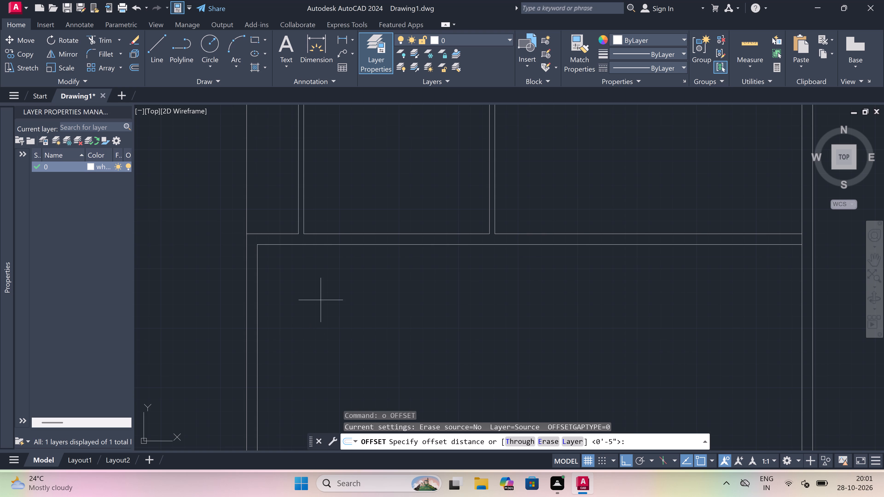
left_click(366, 248)
type("9'")
type("3\"")
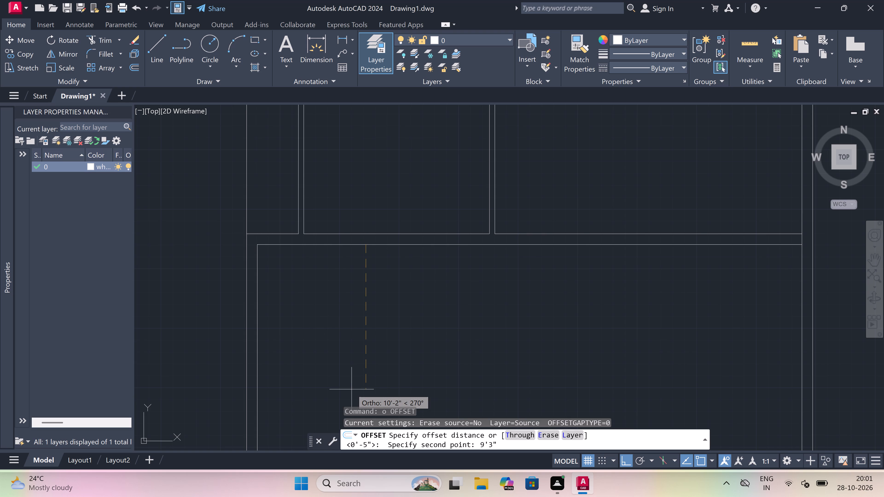
key("space")
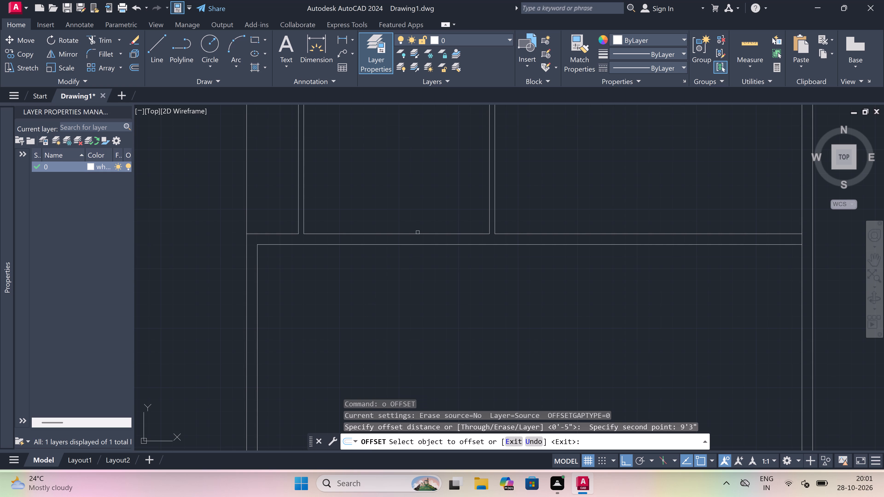
scroll(418, 232, "down", 2)
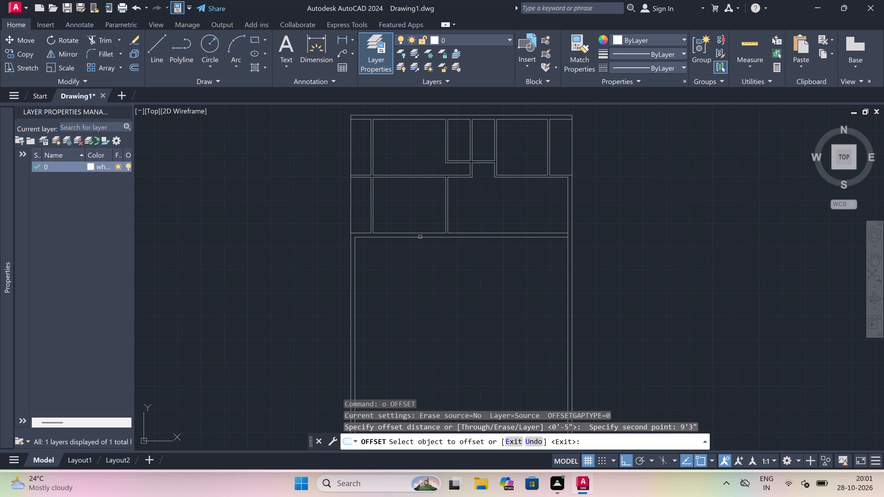
left_click_drag(420, 237, 415, 266)
left_click(410, 294)
key("Escape")
Offset the new horizontal line in the large lower room 4.5" downward to form a wall.
key("space")
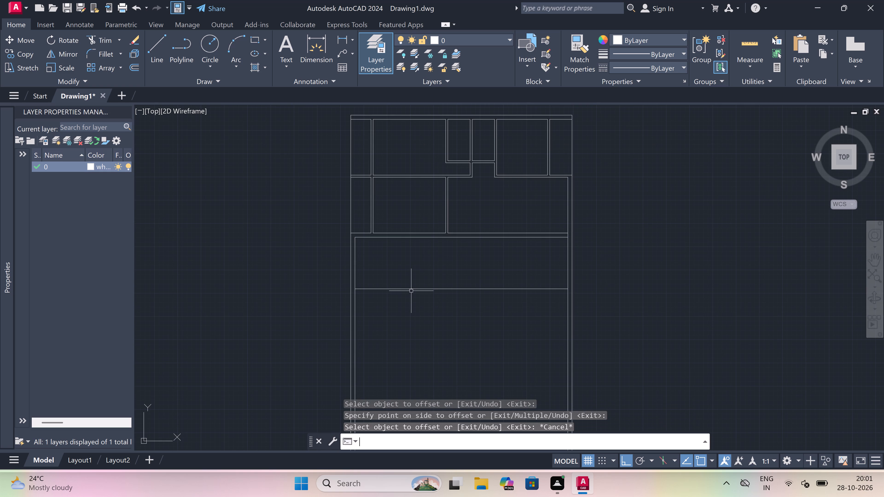
left_click(412, 285)
scroll(413, 295, "up", 3)
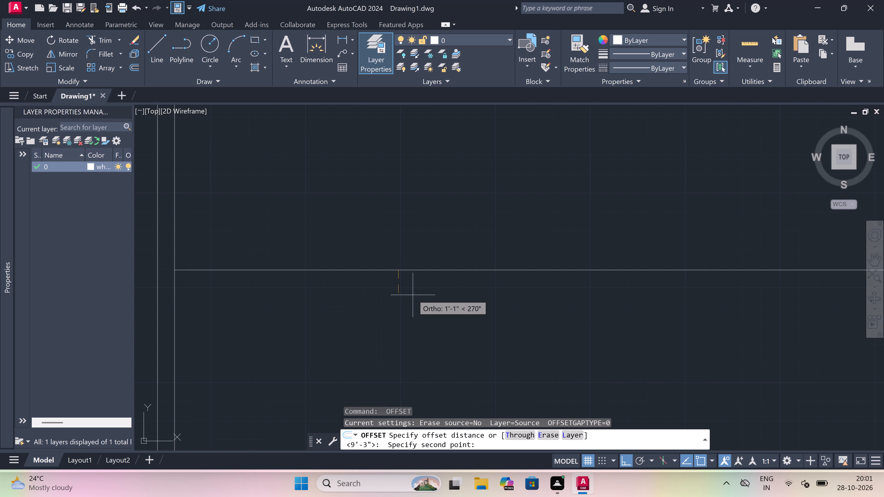
type("4.5\"")
key("space")
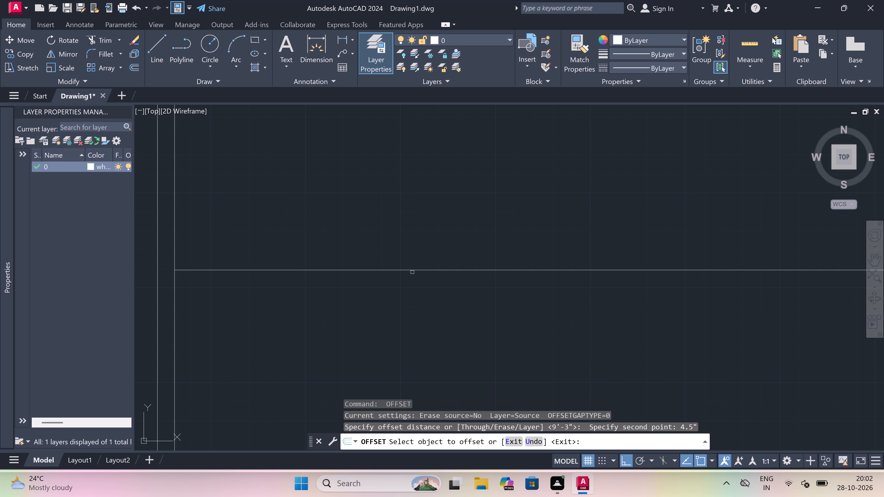
left_click_drag(413, 269, 414, 266)
left_click(399, 310)
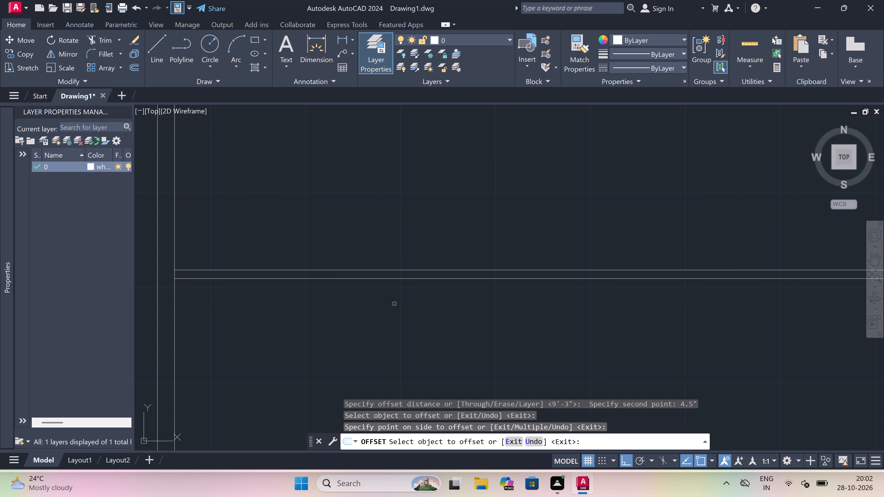
key("Escape")
Trim the left exterior wall's inner line between the two lines of the new horizontal 4.5" wall.
scroll(384, 300, "down", 3)
scroll(344, 274, "up", 2)
key("space")
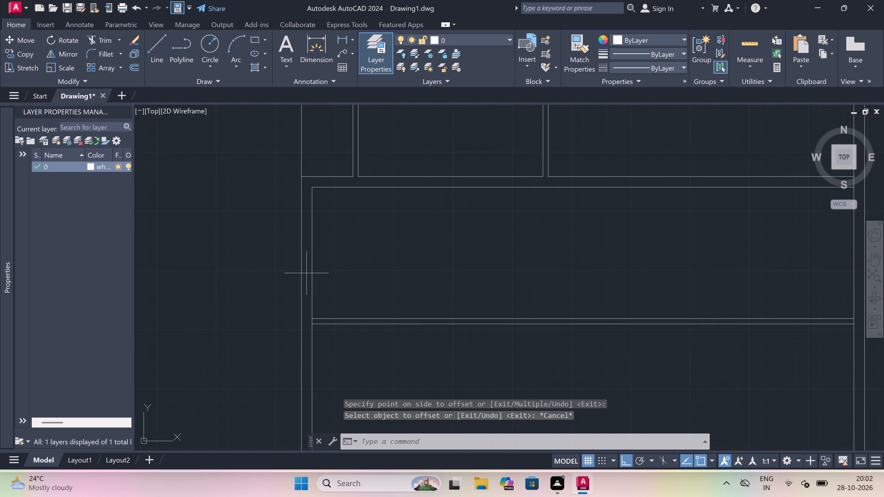
key("Escape")
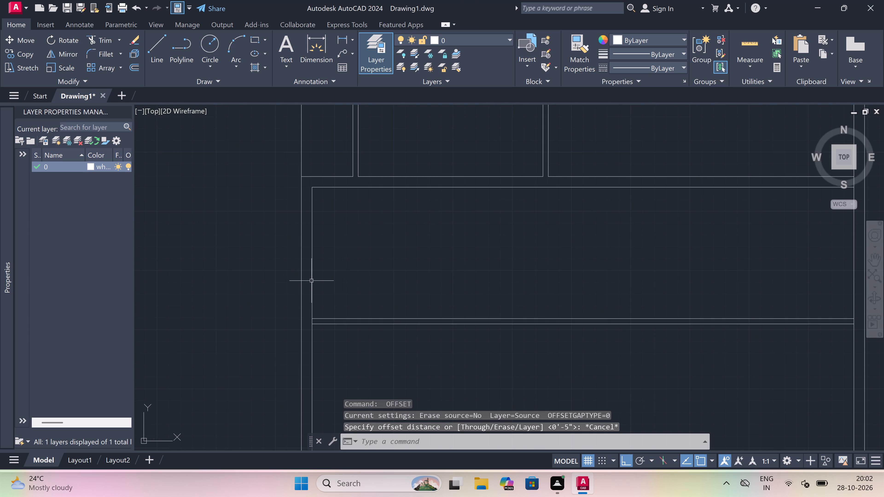
type("tr")
key("space")
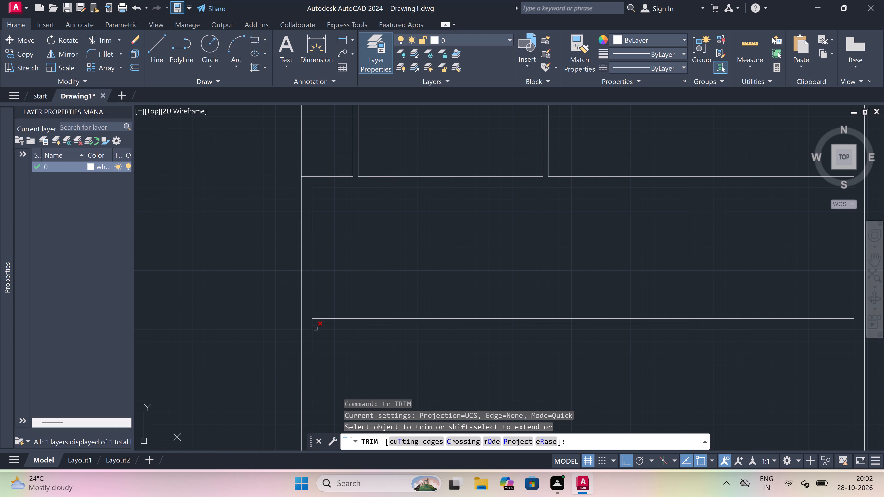
scroll(308, 319, "up", 3)
left_click(309, 320)
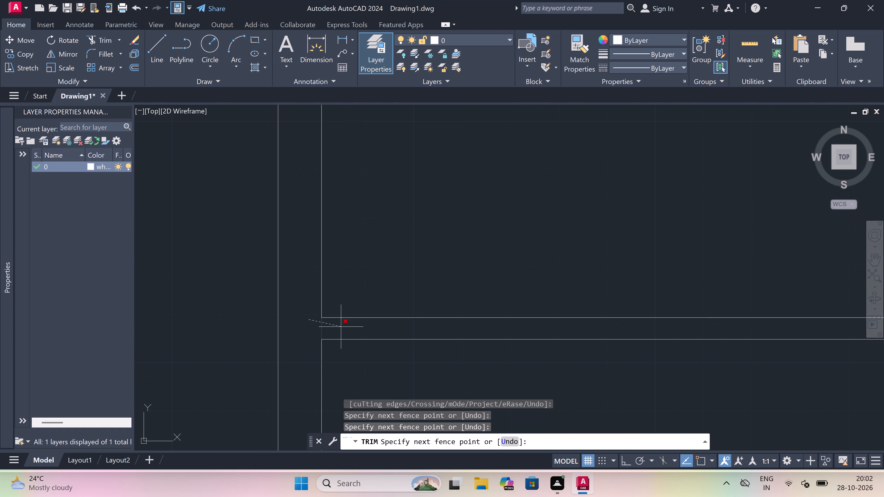
left_click(341, 327)
key("Escape")
Offset the left exterior wall's inner line rightward into the room between the 9" cross wall and the new 4.5" wall.
scroll(341, 327, "down", 5)
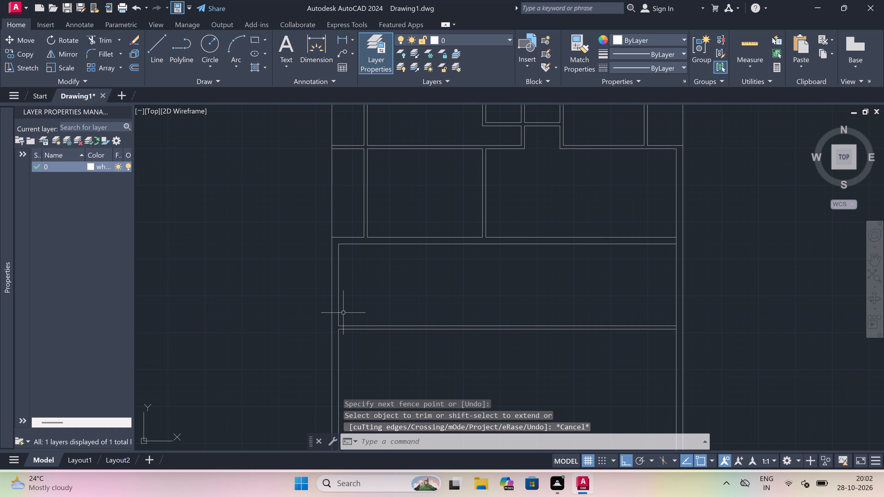
scroll(353, 301, "up", 1)
key("o")
key("space")
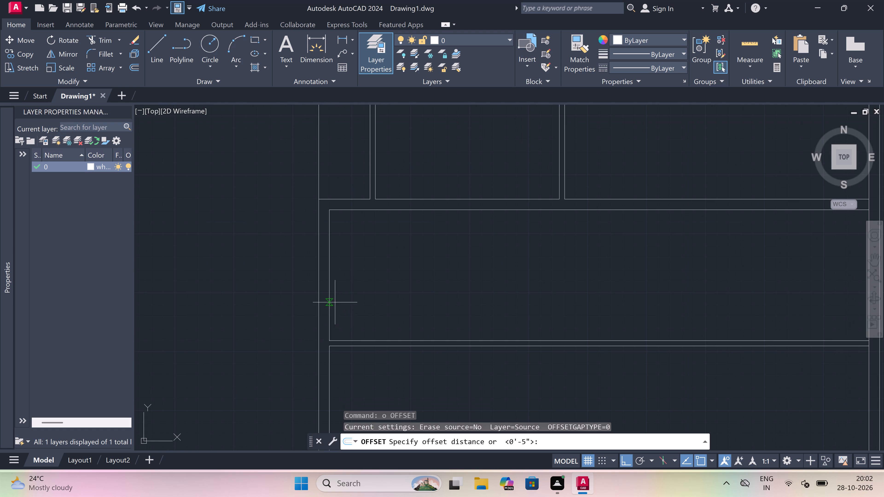
left_click_drag(332, 296, 349, 296)
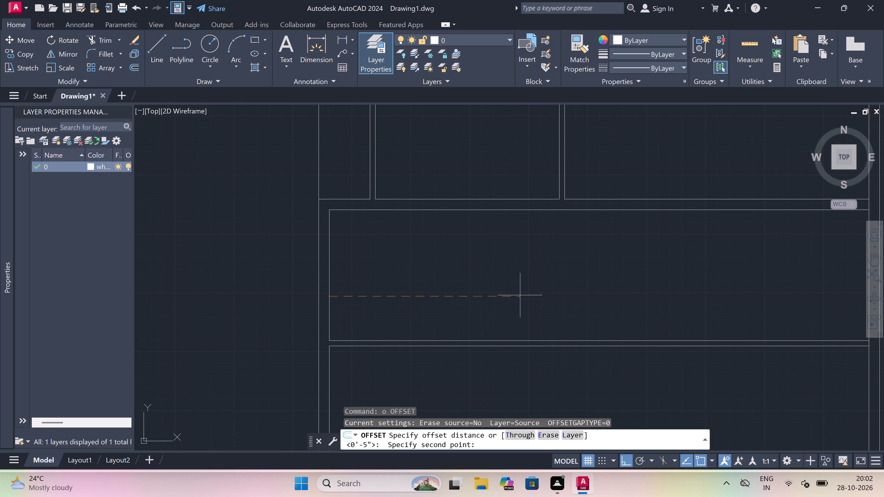
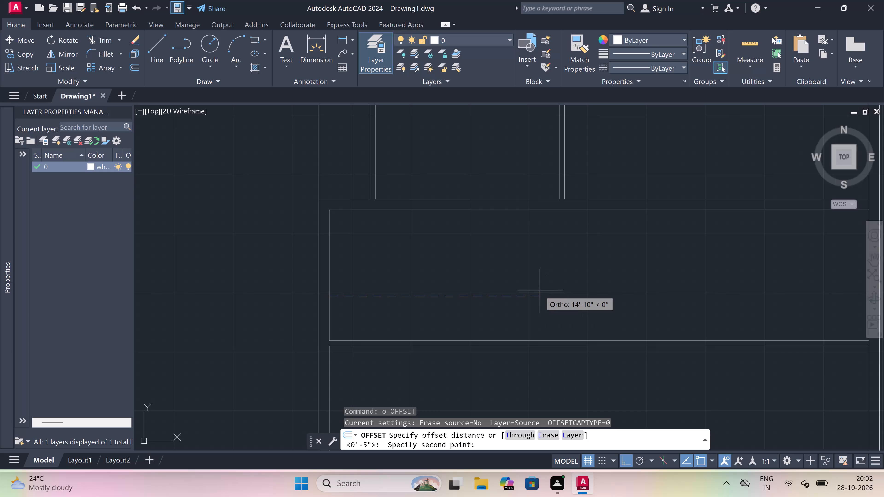
Set the offset distance to 11' and offset the left exterior wall's inner line rightward into the room below the 9" cross wall.
type("11'")
key("space")
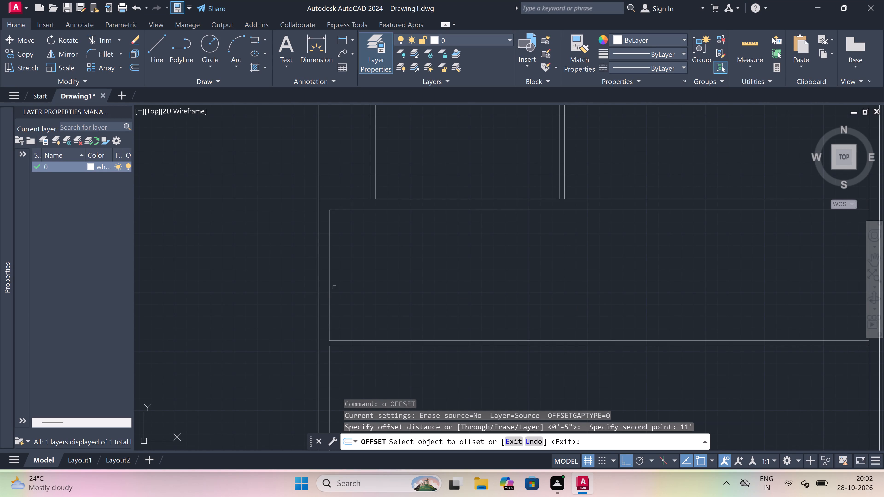
left_click_drag(329, 280, 367, 280)
left_click(460, 275)
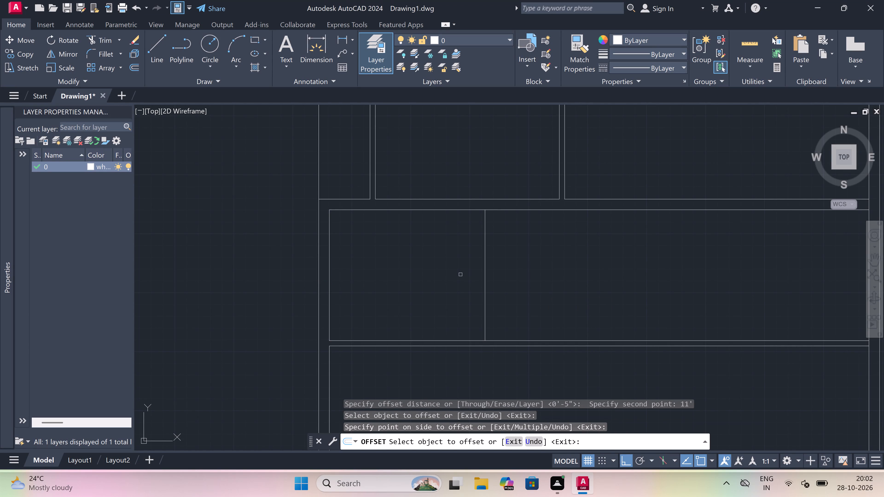
key("Escape")
Offset the new vertical line 4.5" to the right to form a partition wall.
key("space")
left_click(484, 276)
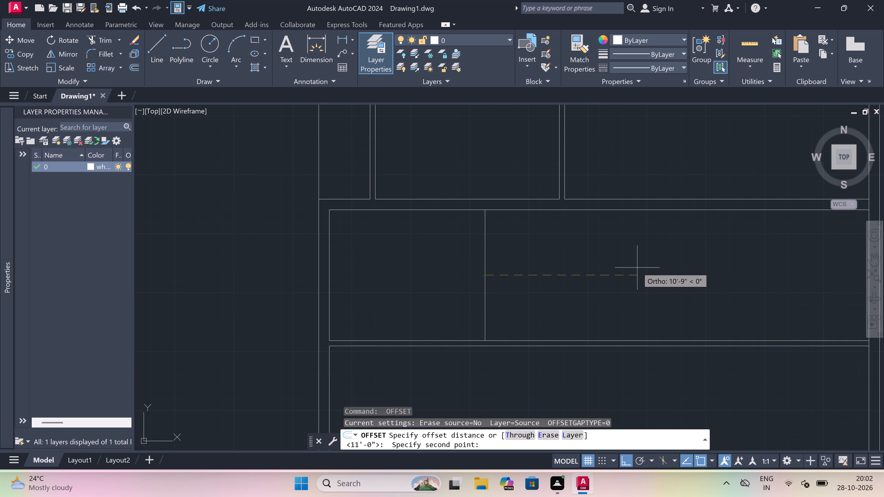
type("4.5")
key("shift+quotedbl")
key("space")
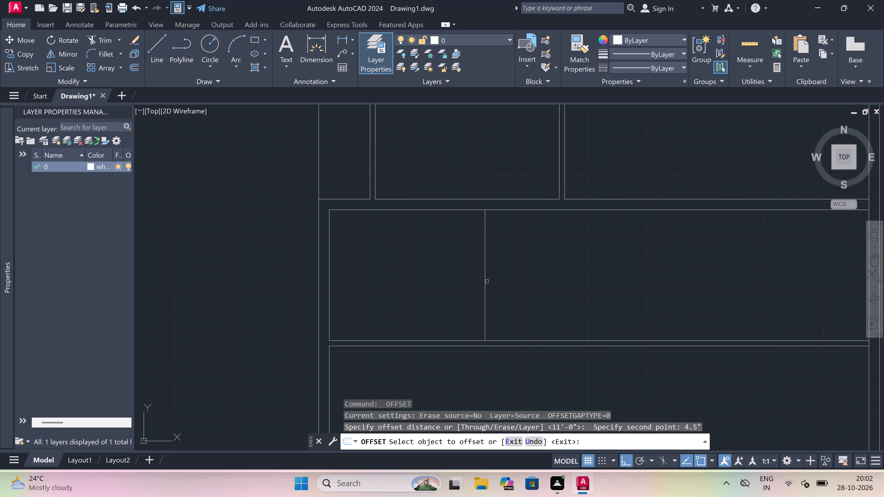
left_click_drag(486, 280, 503, 279)
left_click(530, 280)
key("Escape")
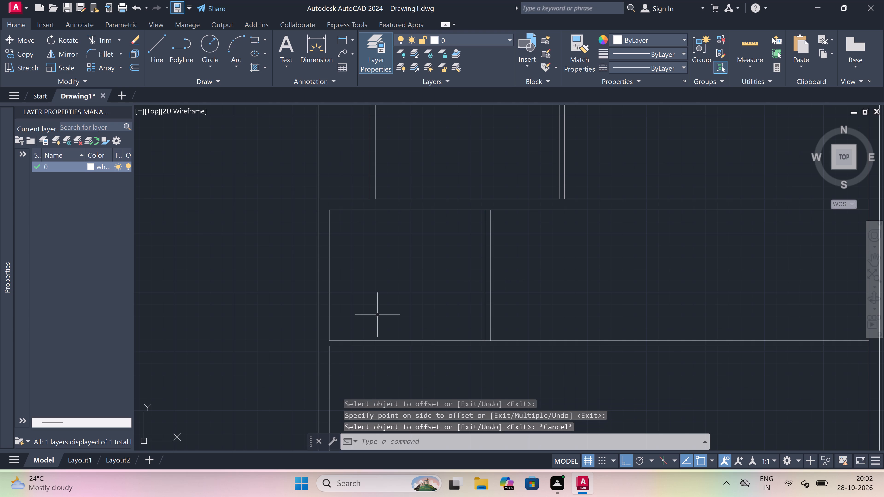
Offset the new partition's right-hand line 5' to the right.
scroll(377, 315, "down", 4)
scroll(410, 315, "up", 3)
key("space")
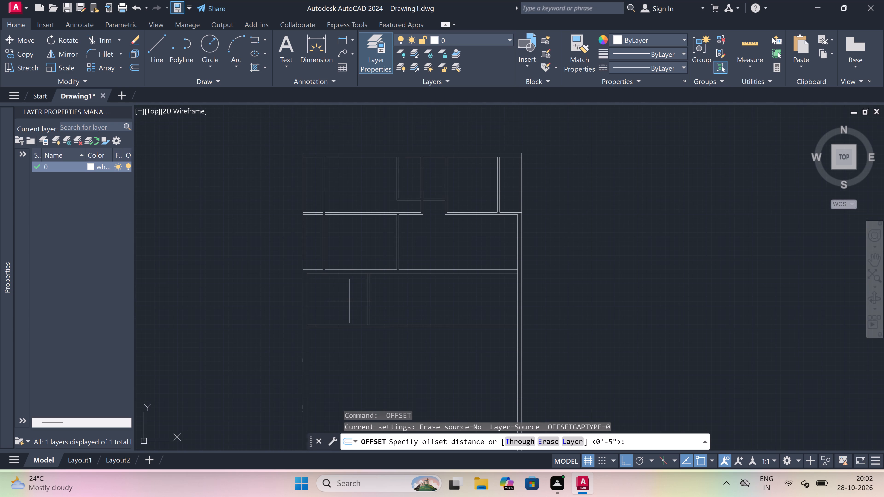
scroll(361, 303, "up", 2)
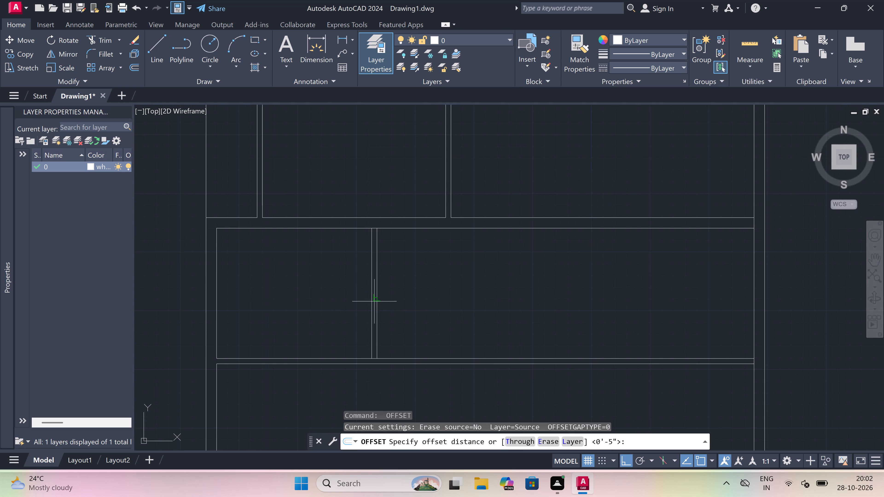
left_click(374, 301)
type("5'")
key("space")
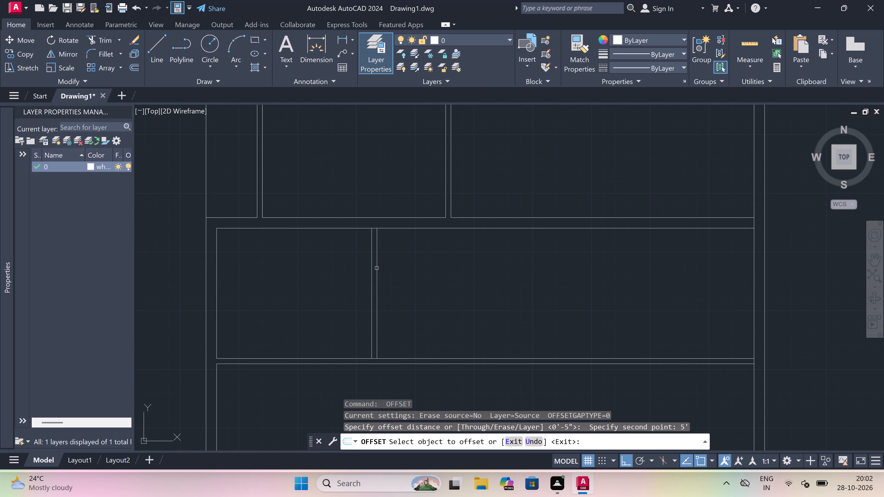
left_click_drag(377, 268, 385, 268)
left_click(453, 268)
key("Escape")
Offset the newest vertical line 4.5" to the right to form a second partition wall.
key("space")
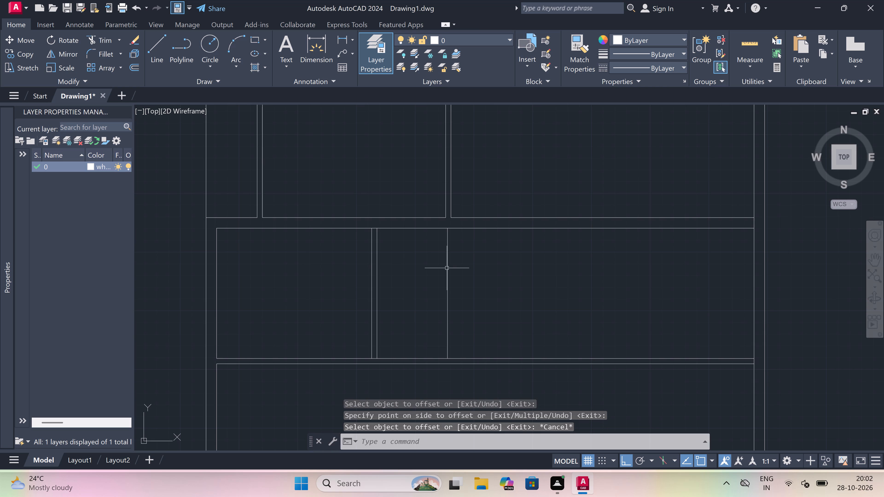
left_click(447, 268)
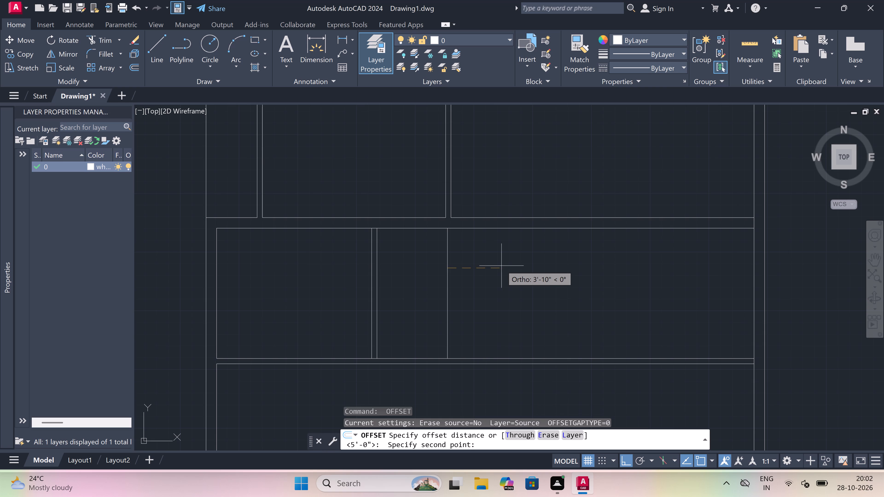
type("4.5\"")
key("space")
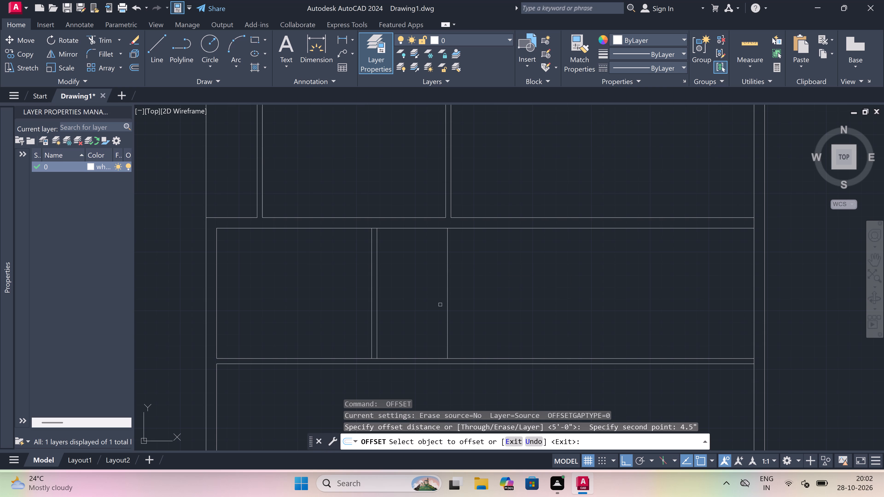
left_click_drag(447, 299, 467, 294)
left_click(510, 289)
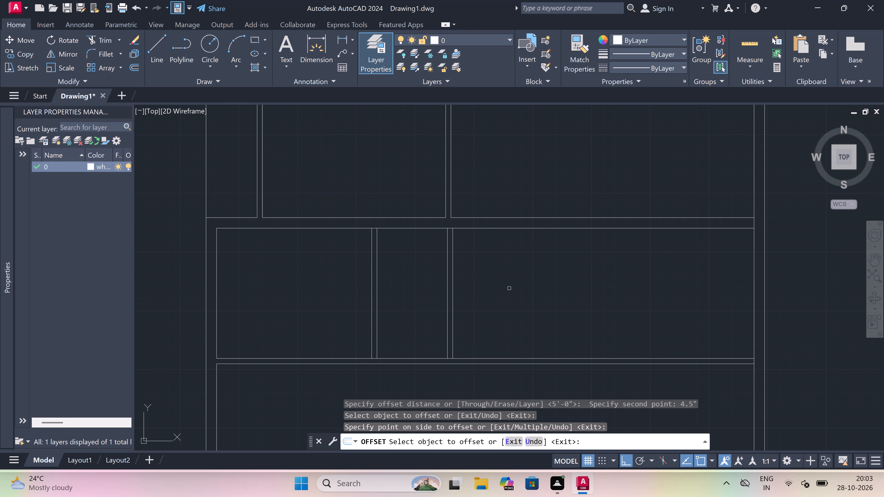
key("Escape")
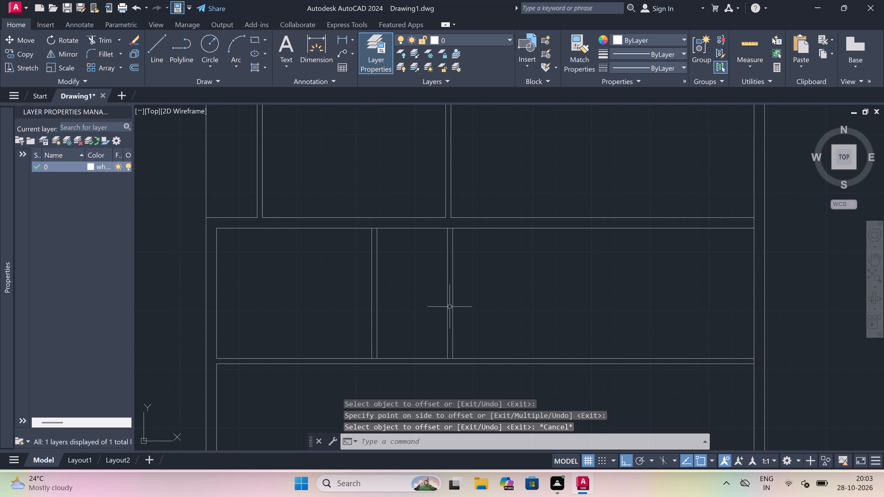
Draw a 4.5" horizontal wall between the two partitions with connected lines, its lower line 2'10.5" above the lower horizontal wall.
key("l")
key("space")
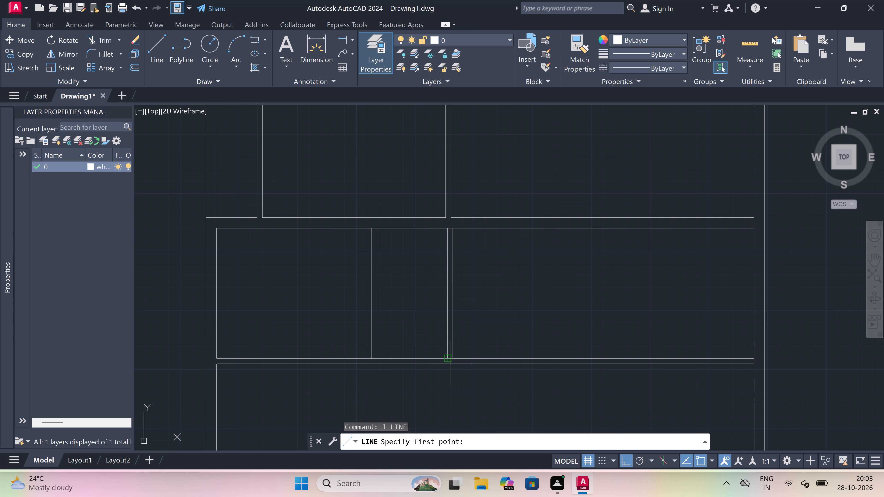
left_click_drag(449, 361, 442, 287)
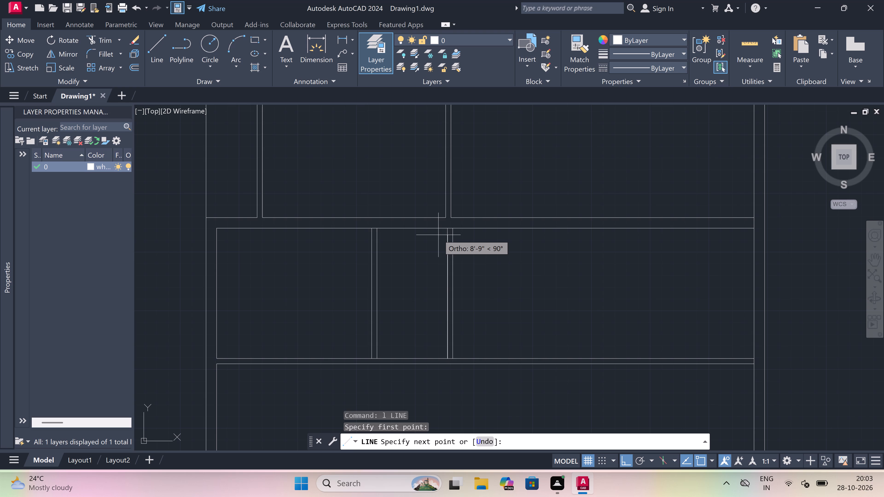
type("2'10.5")
type("\"")
key("space")
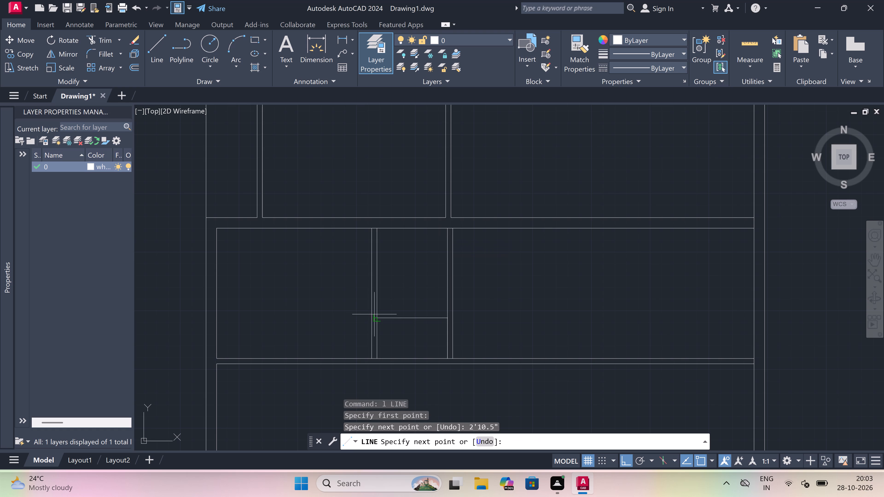
scroll(374, 314, "up", 2)
left_click(381, 326)
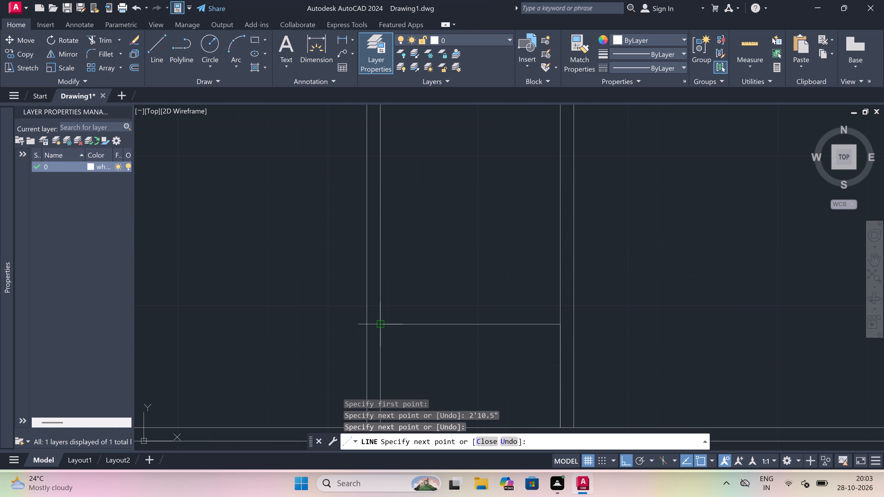
scroll(381, 326, "up", 1)
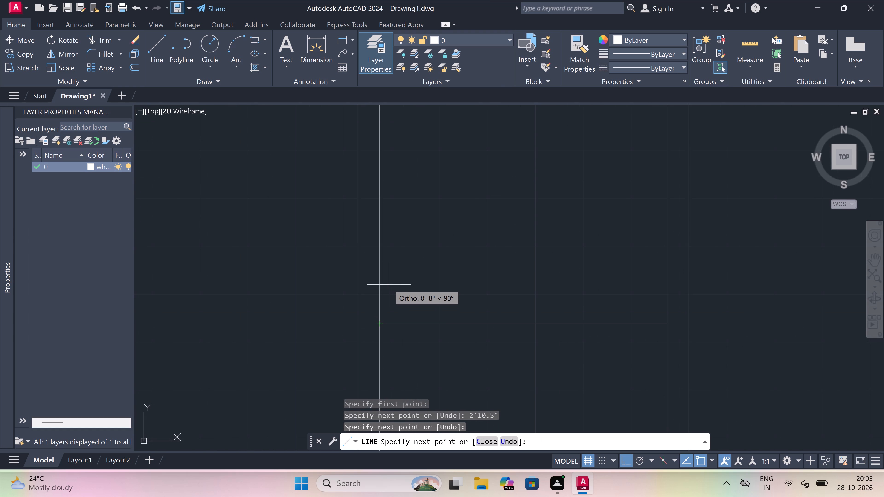
type("4.5\"")
key("space")
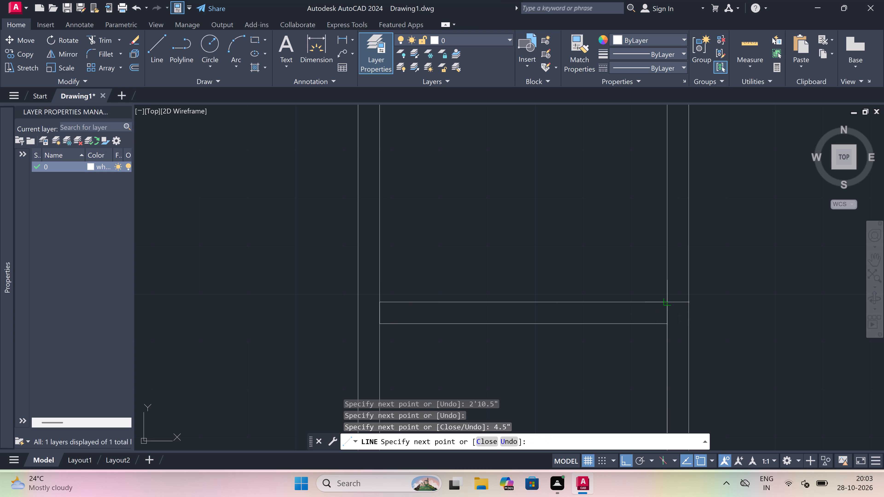
left_click(669, 301)
key("Escape")
From the second partition's bottom-right corner, draw a line 8'3" right along the lower wall, continuing up to the 9" cross wall.
scroll(415, 335, "down", 2)
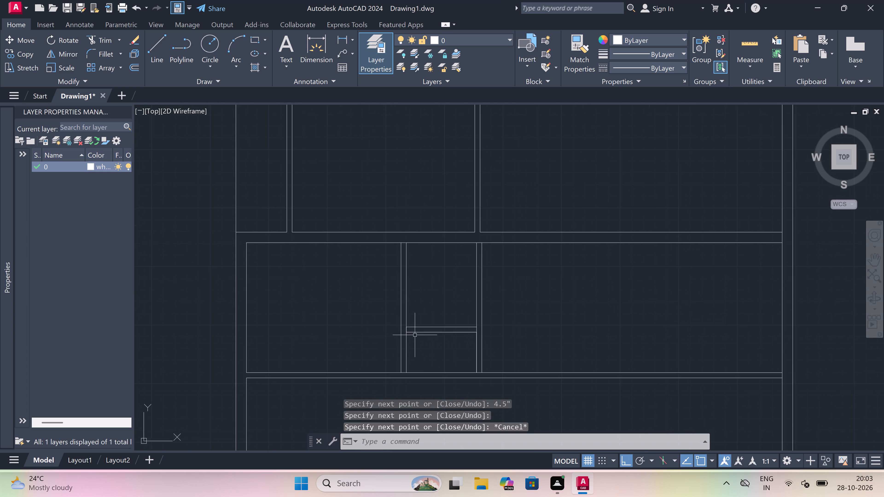
scroll(415, 335, "down", 2)
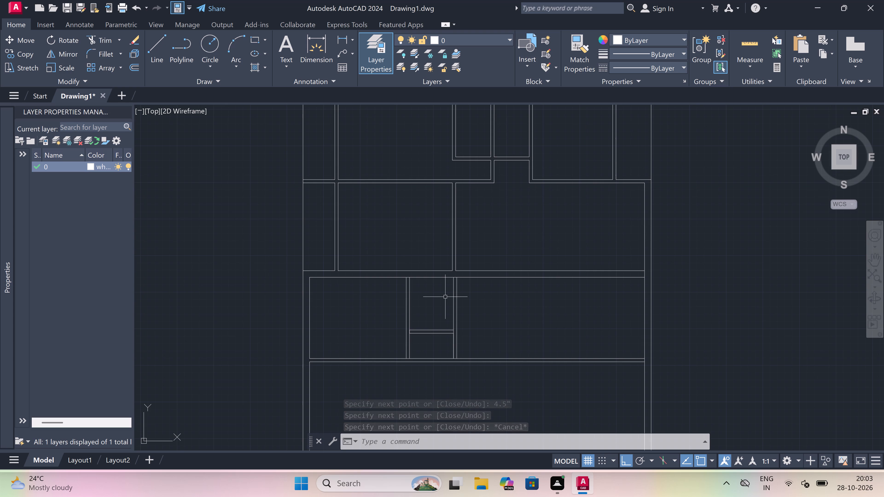
scroll(445, 297, "down", 1)
scroll(475, 312, "up", 2)
key("space")
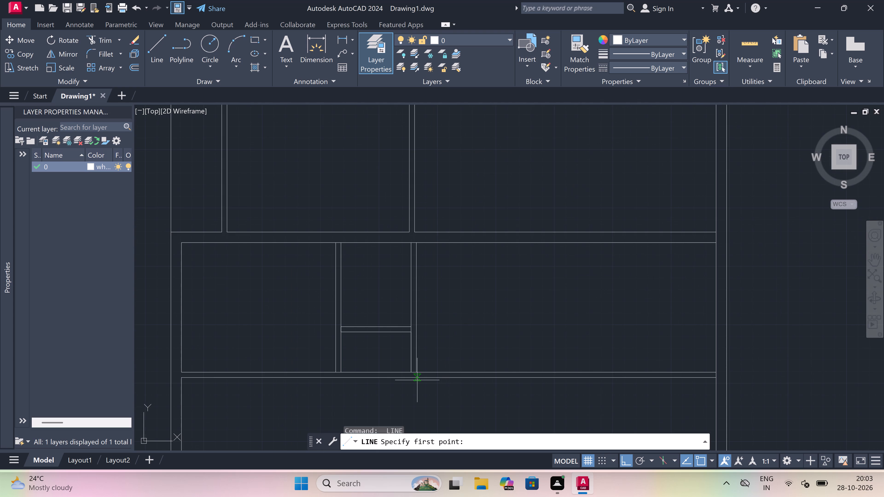
scroll(417, 380, "up", 1)
left_click_drag(419, 367, 437, 362)
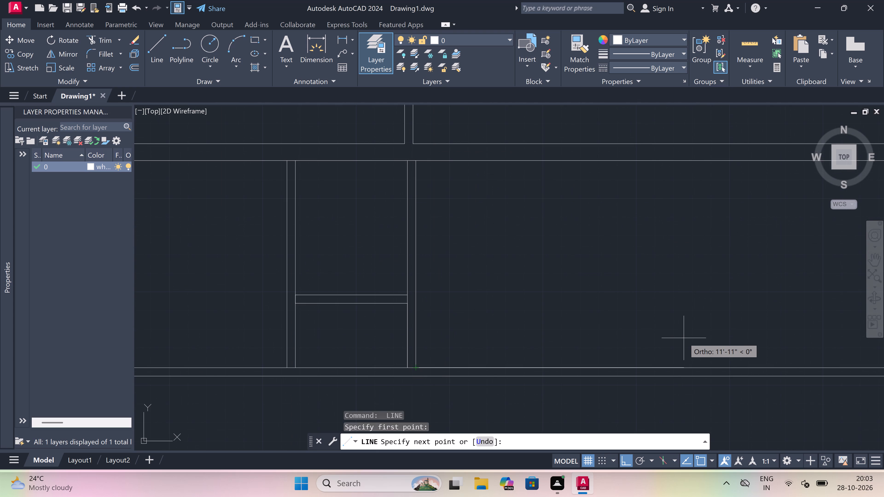
type("8'3\"")
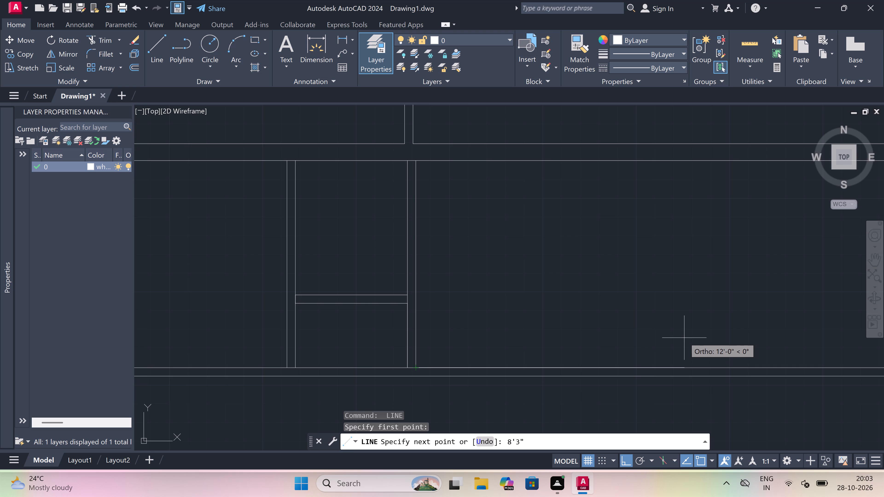
key("space")
scroll(684, 338, "down", 3)
scroll(662, 306, "up", 3)
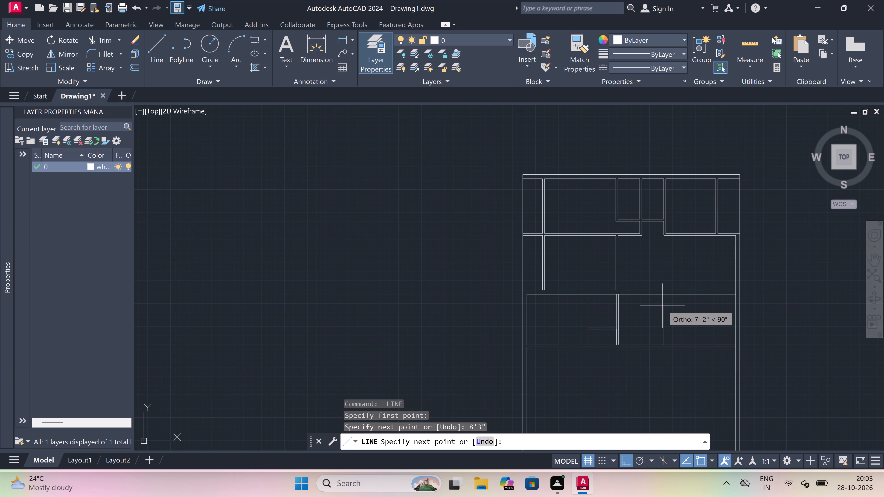
left_click(663, 275)
Continue the line 9" right along the cross wall and down to the lower wall's bottom line, forming a 9" vertical wall.
scroll(557, 338, "down", 1)
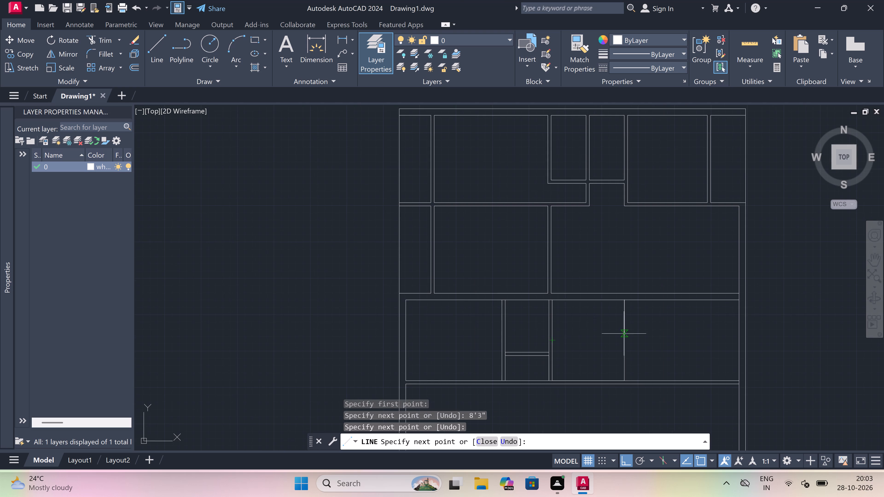
scroll(624, 334, "up", 2)
key("9")
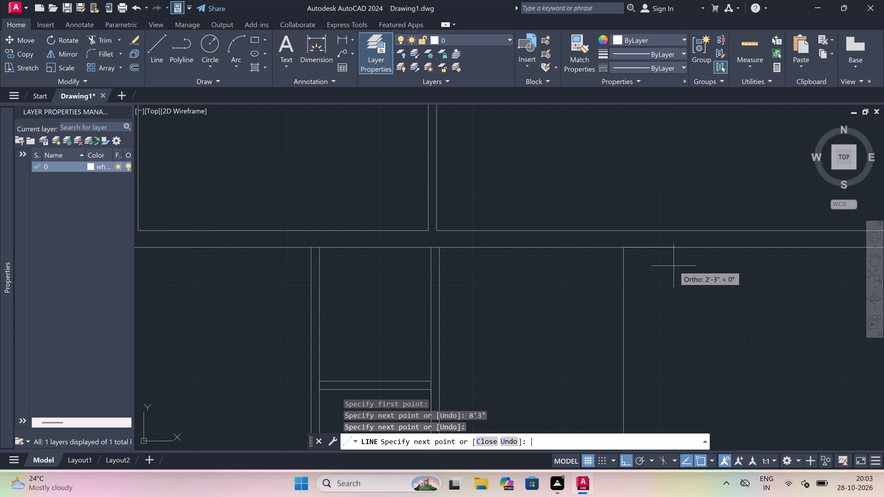
key("shift+quotedbl")
key("space")
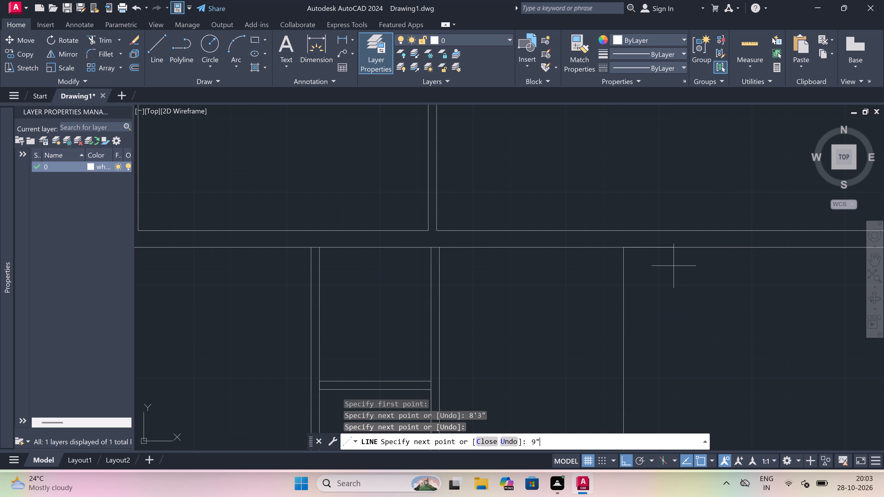
scroll(638, 255, "down", 4)
scroll(650, 297, "up", 1)
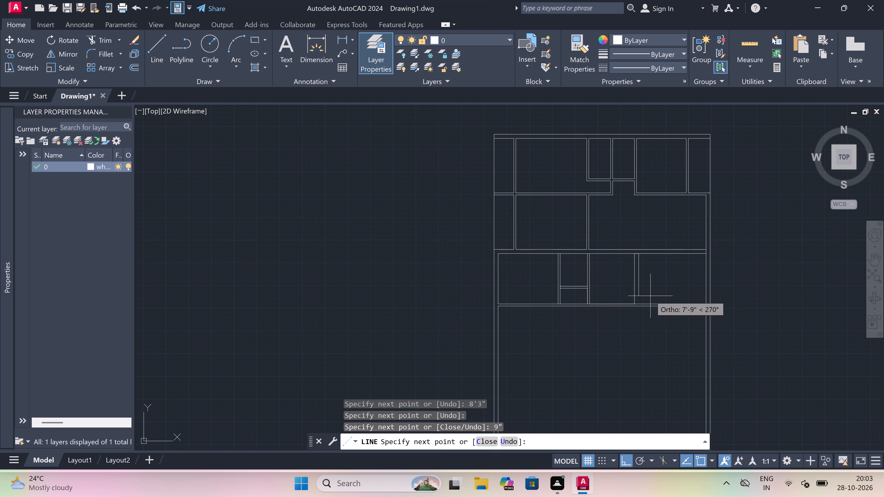
scroll(650, 297, "up", 2)
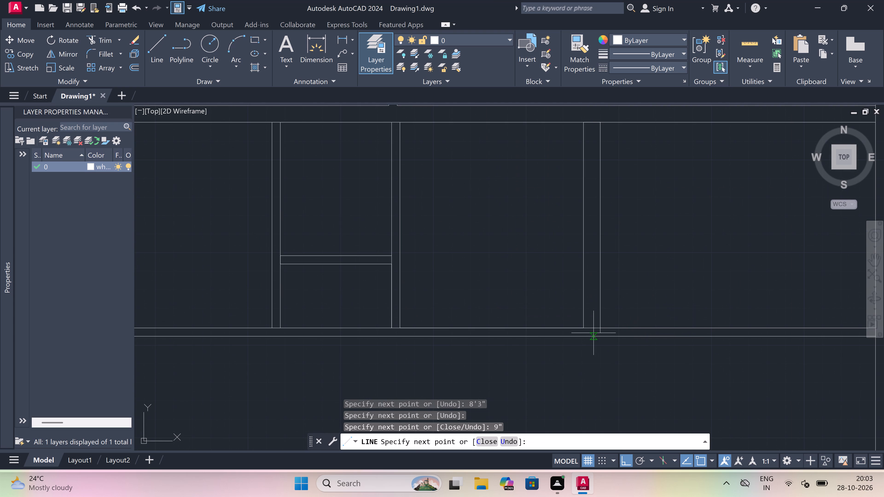
scroll(606, 324, "up", 2)
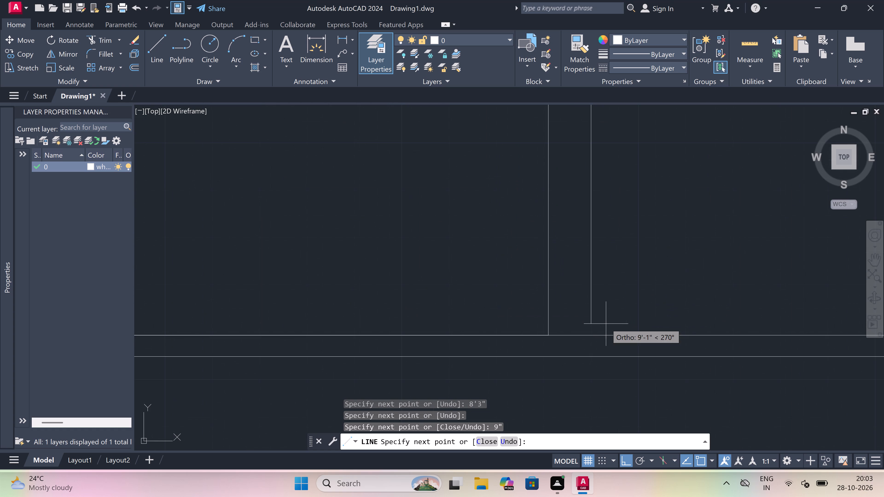
left_click(593, 355)
key("Escape")
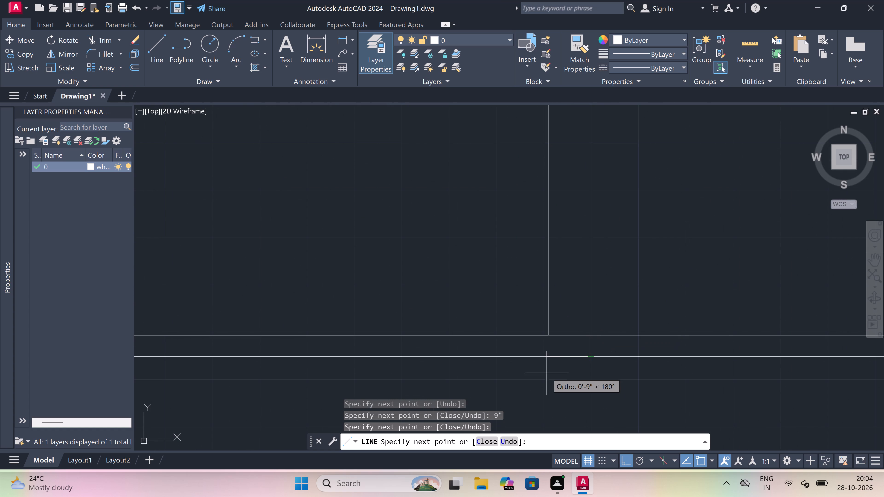
Extend the new 9" wall's right-hand line up to the cross wall's upper line.
scroll(543, 373, "down", 4)
scroll(533, 326, "up", 2)
scroll(557, 213, "up", 1)
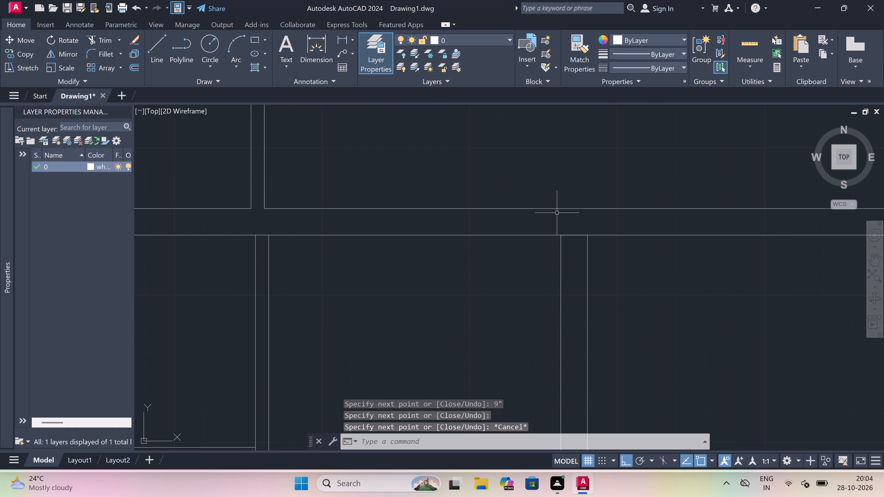
type("ex")
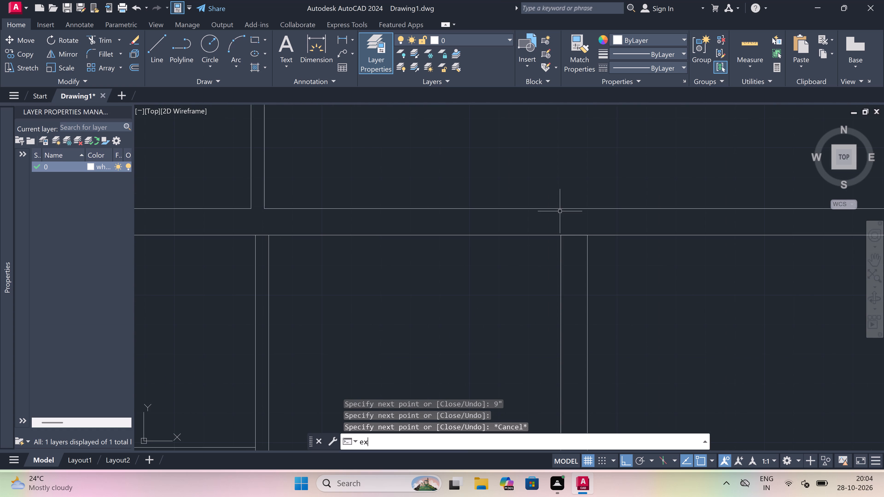
key("space")
left_click(575, 255)
left_click(634, 255)
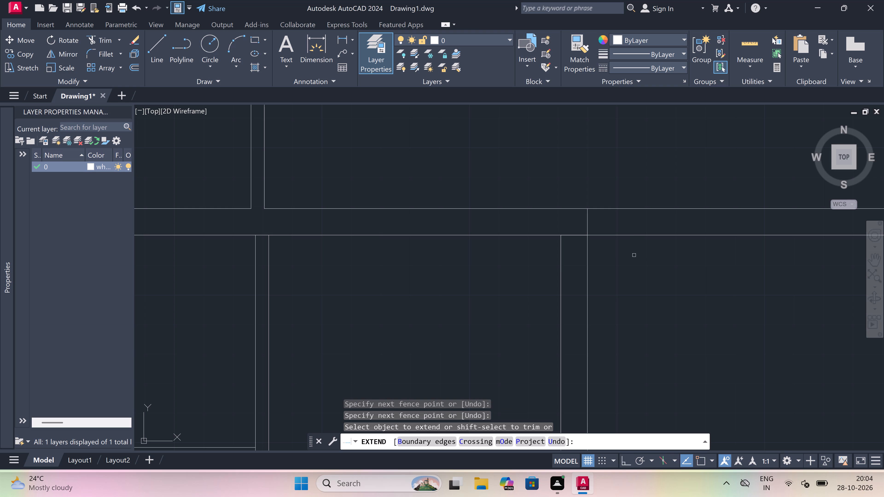
key("Escape")
Trim the cross wall's lower line between the faces of the new 9" wall and of both 4.5" partitions to open the junctions.
key("t")
key("r")
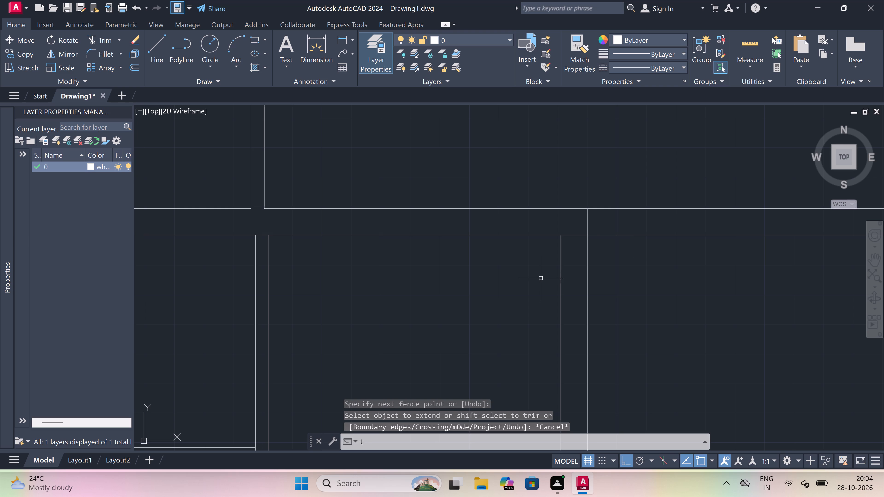
key("space")
left_click(575, 231)
left_click(580, 248)
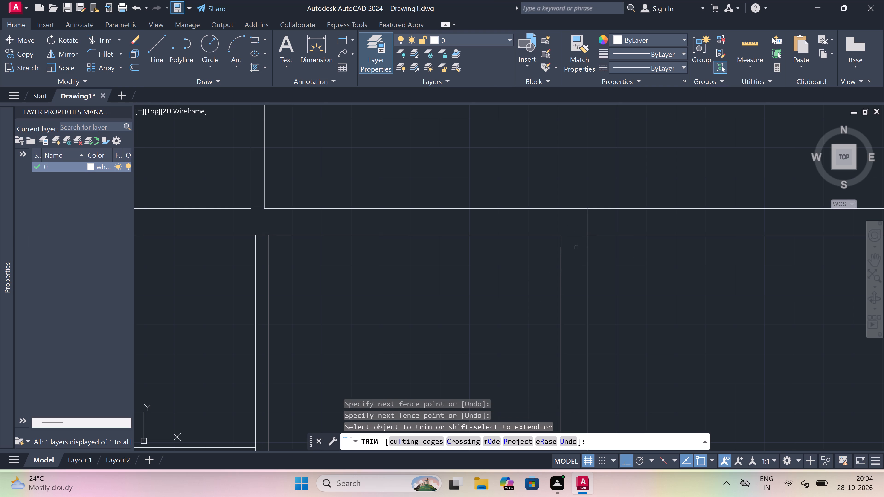
scroll(467, 272, "down", 3)
scroll(404, 268, "up", 3)
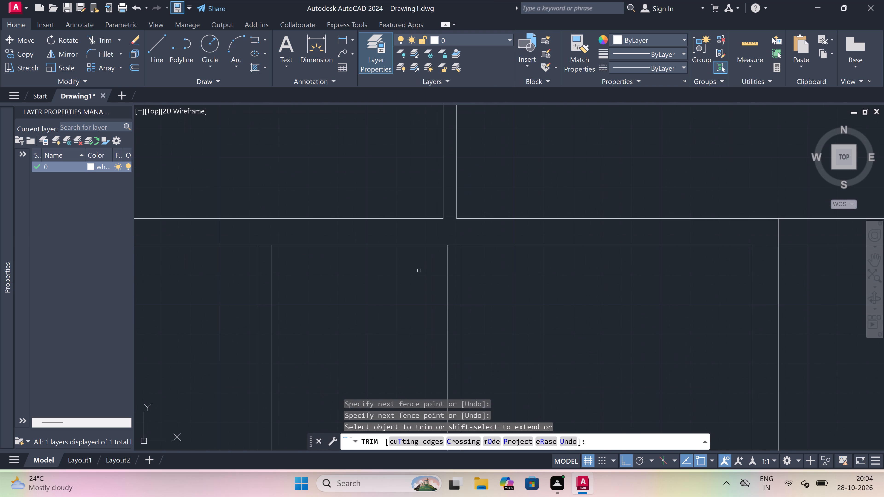
scroll(452, 241, "up", 2)
left_click(454, 249)
left_click(456, 271)
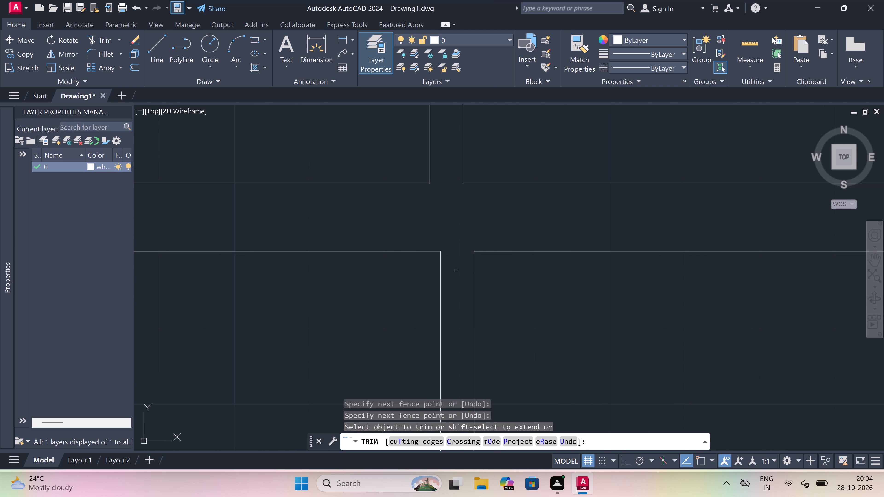
scroll(456, 271, "down", 4)
scroll(333, 269, "up", 2)
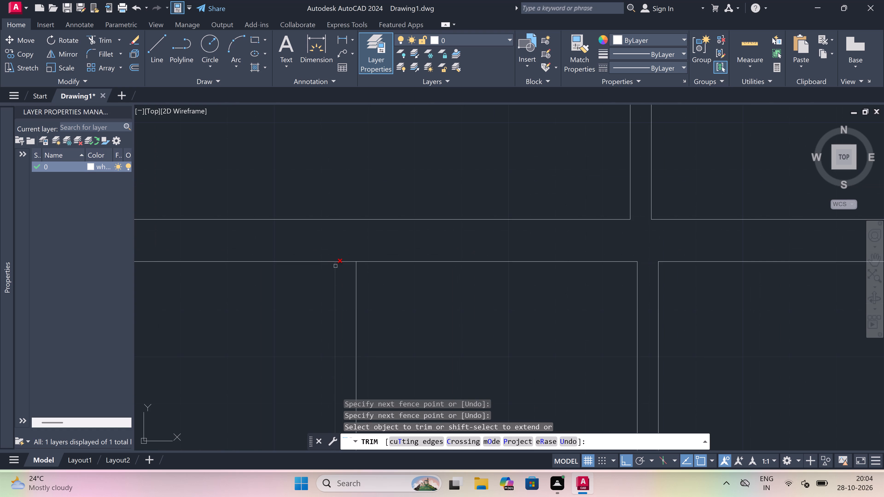
left_click(353, 257)
left_click(351, 266)
scroll(352, 264, "down", 6)
key("Escape")
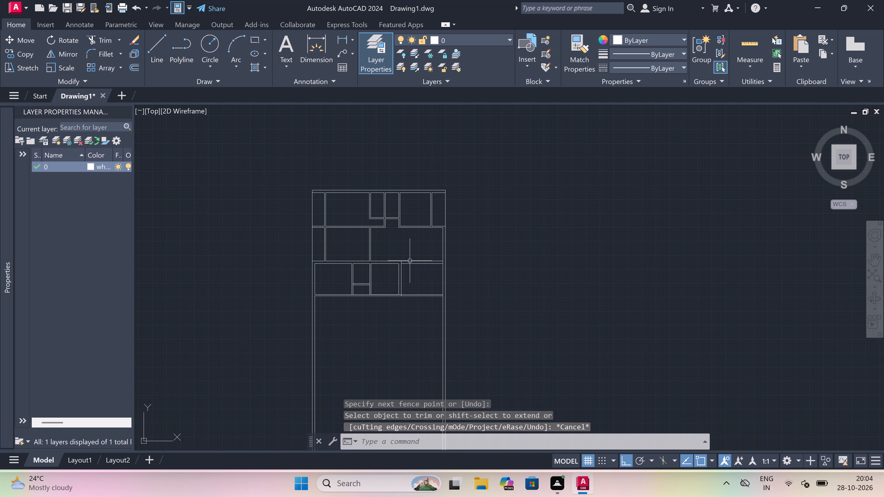
Trim away both lines of the cross wall between the new 9" wall and the right outer wall.
scroll(410, 261, "up", 2)
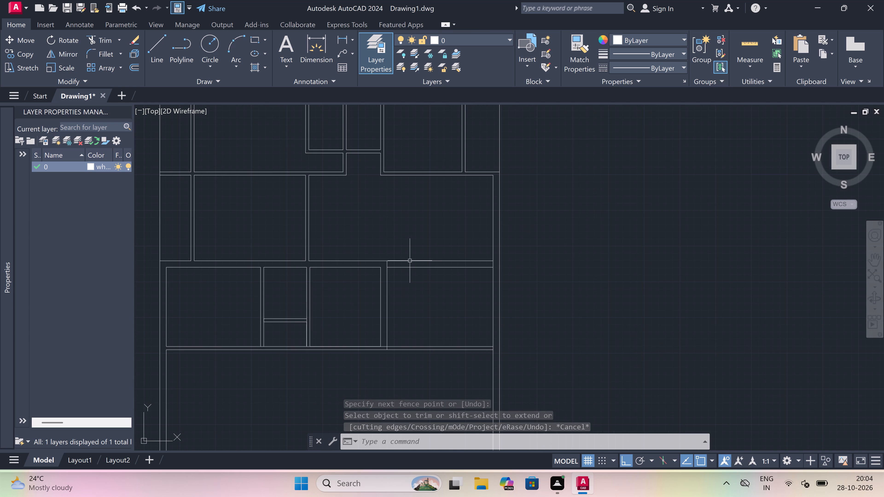
type("tr")
key("space")
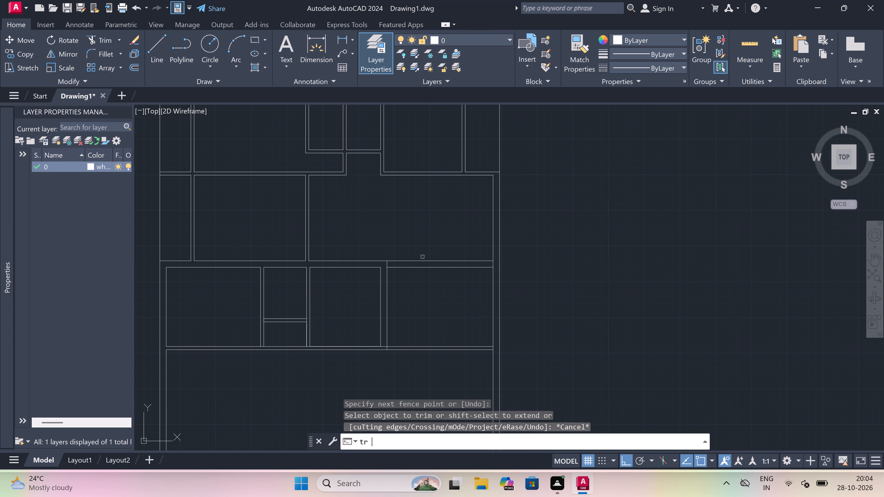
left_click(422, 247)
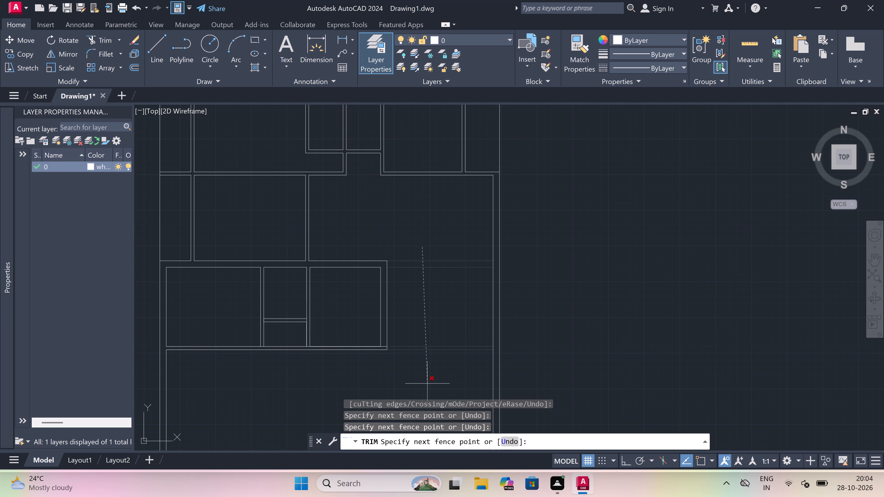
left_click(427, 326)
Trim the lower wall's upper line between the two faces of the new 9" wall.
scroll(380, 358, "up", 1)
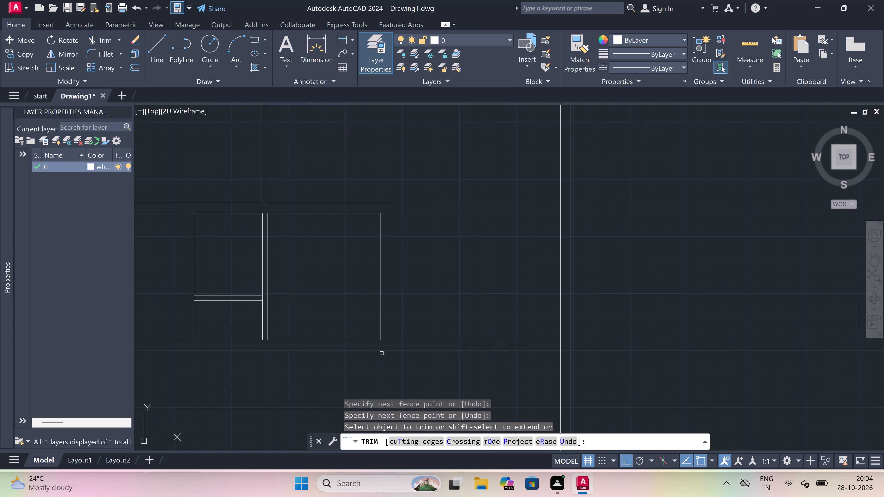
scroll(383, 342, "up", 3)
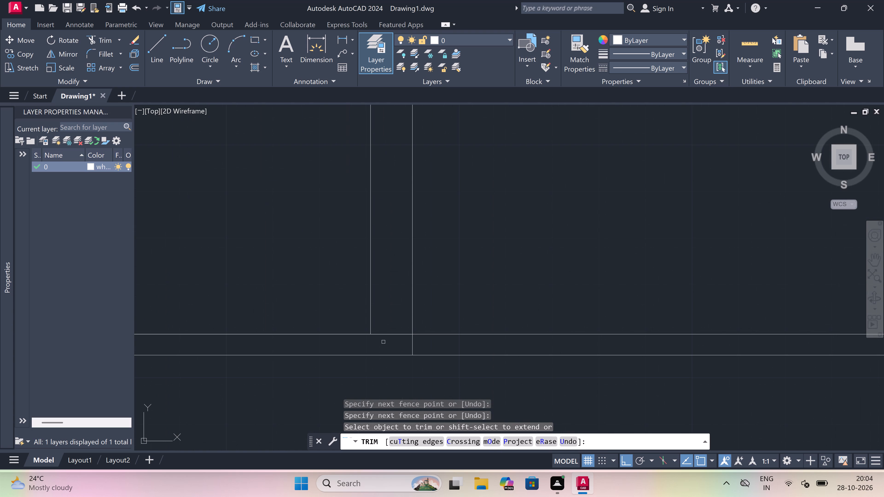
left_click(383, 342)
left_click(384, 341)
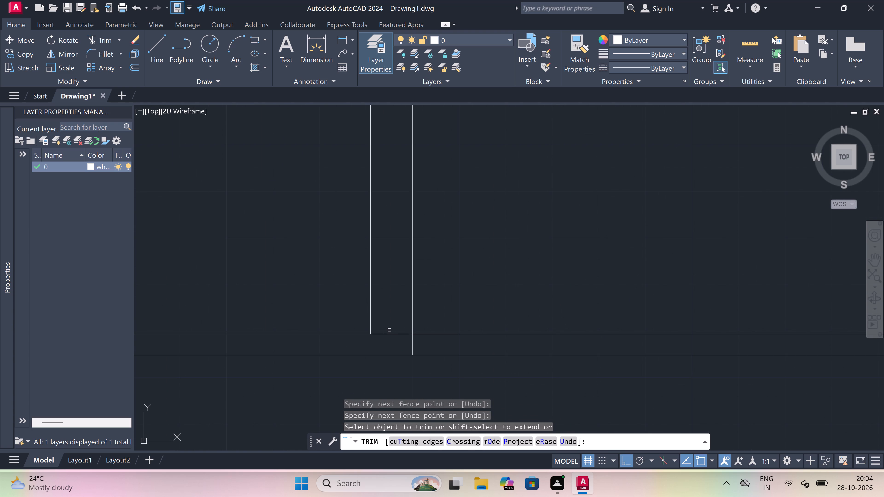
left_click(389, 330)
left_click(388, 343)
scroll(388, 343, "down", 4)
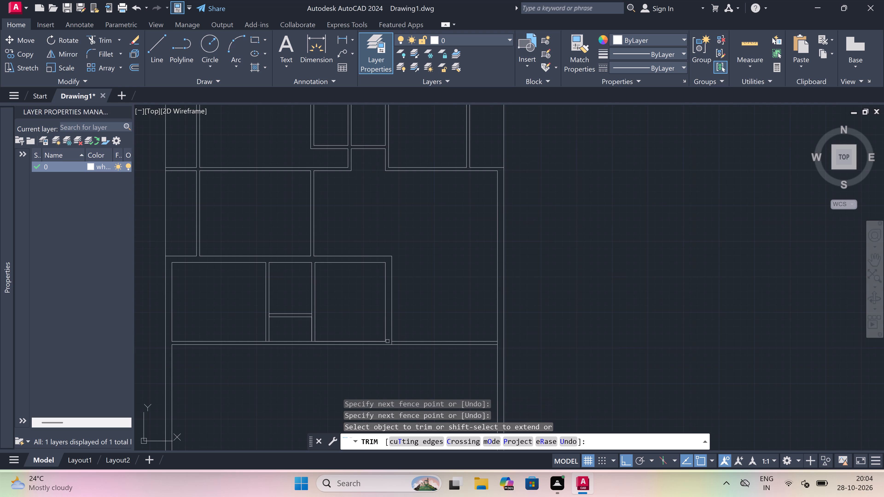
key("Escape")
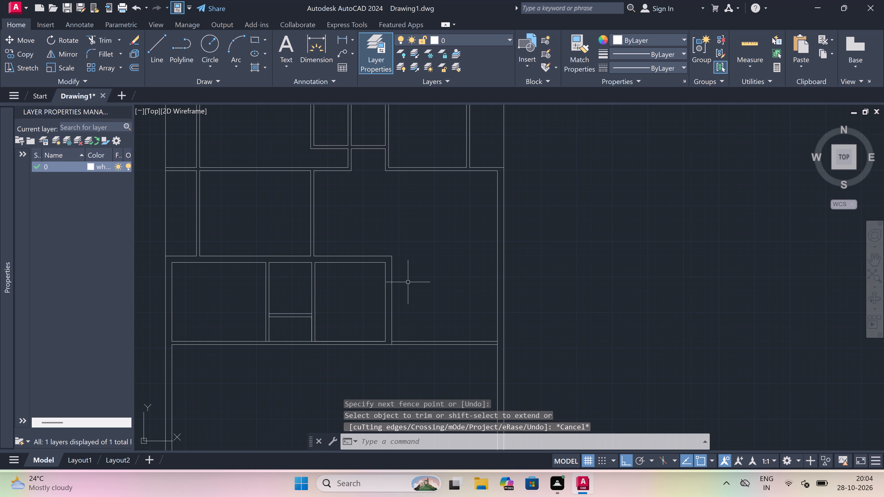
From the right outer wall's inner face, level with the cross wall's top, draw lines 5'6" left, 4' down, 9" further down, and back to the wall.
scroll(432, 202, "up", 1)
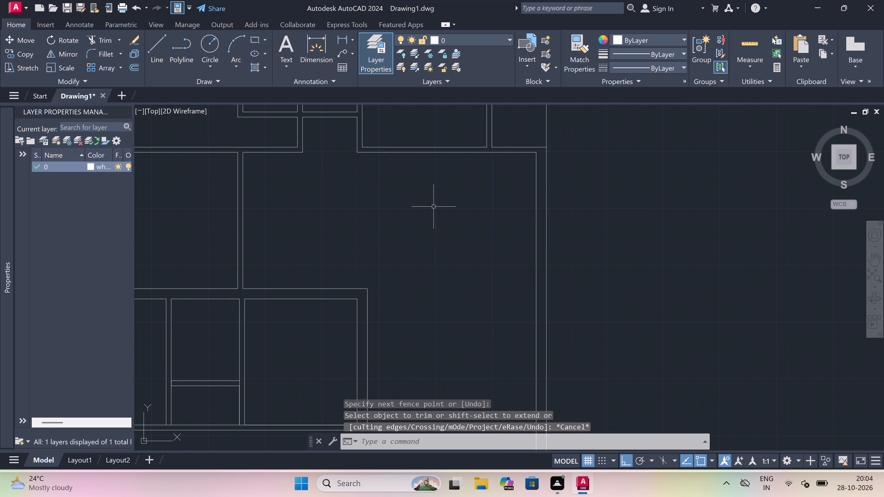
type("l")
key("space")
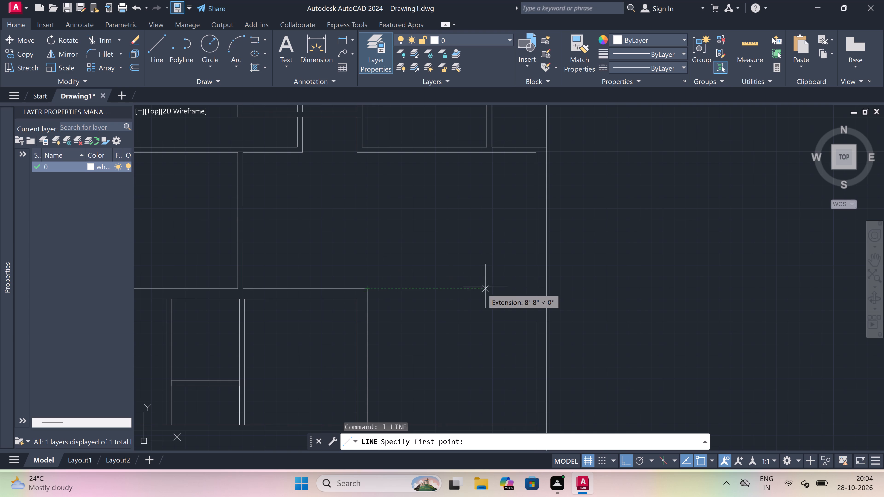
left_click(534, 286)
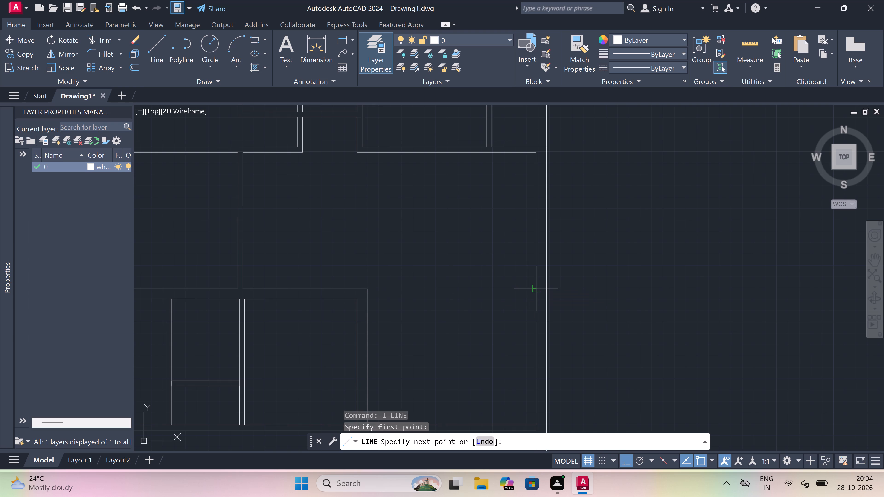
type("5'6\"")
key("space")
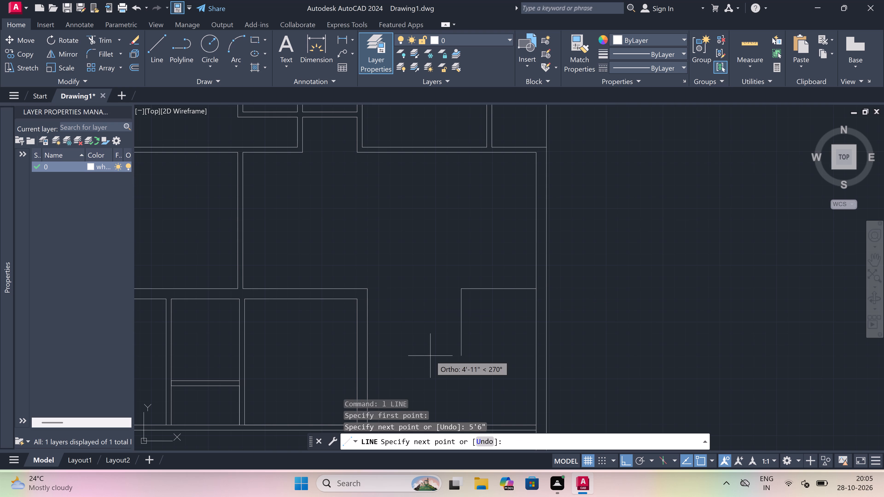
type("4'")
key("space")
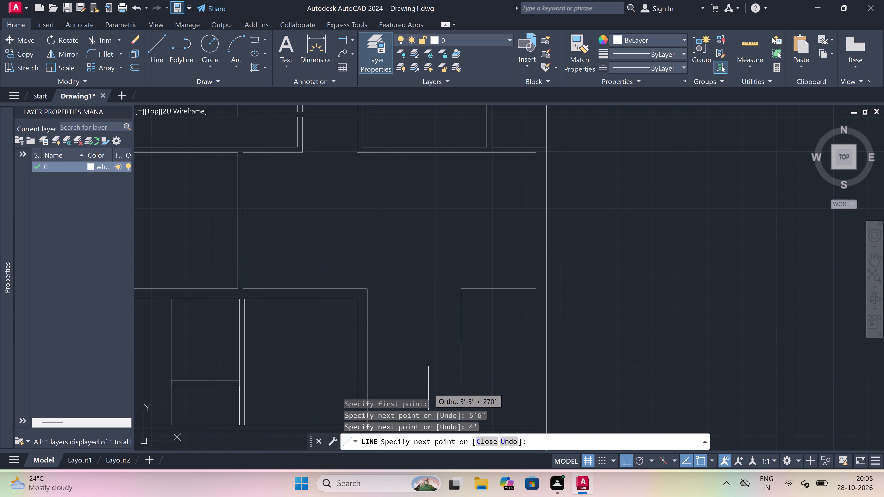
key("9")
key("shift+quotedbl")
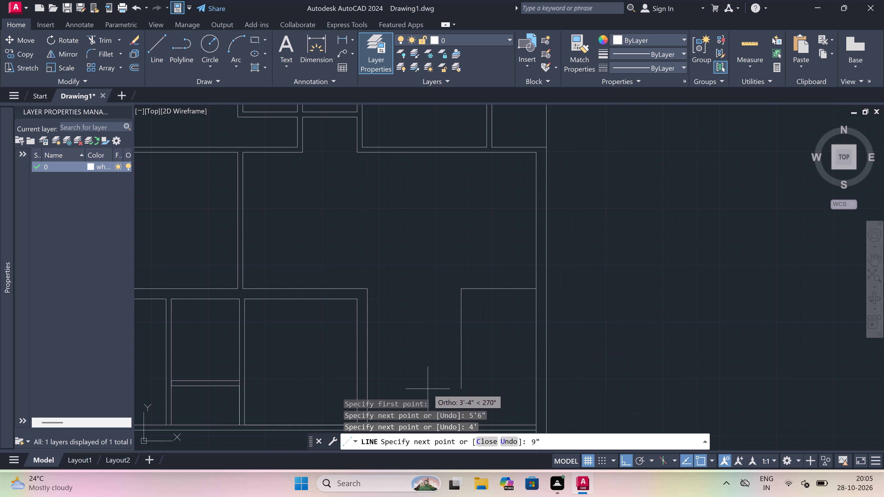
key("space")
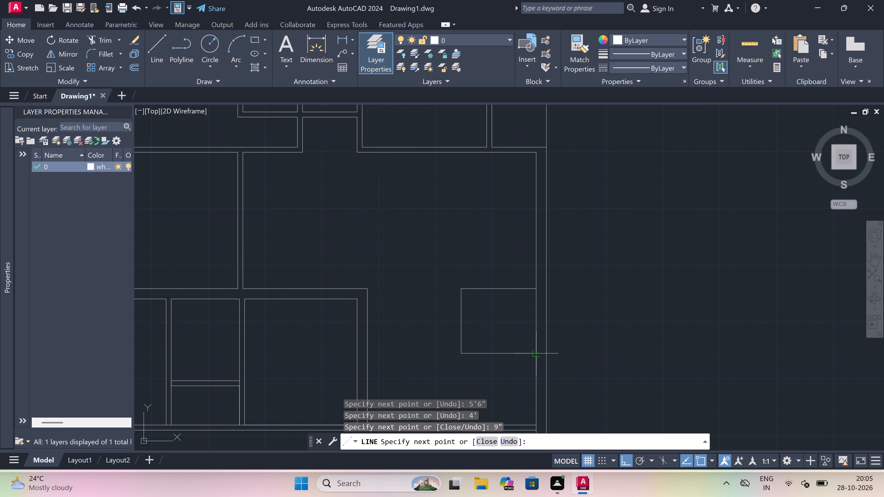
left_click(534, 353)
key("Escape")
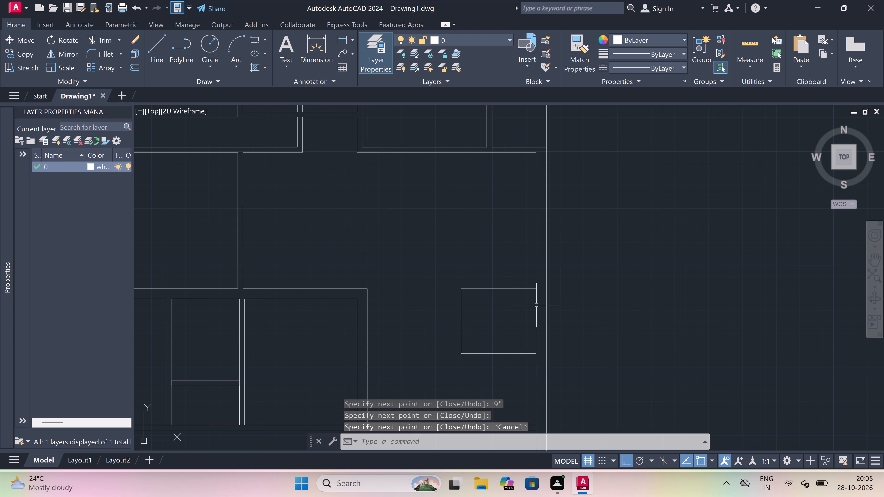
Draw the small room's second wall outline from the outer wall's face: 9" down, across to the room's left line, 9" left, down, 9" down, back.
key("space")
left_click(537, 291)
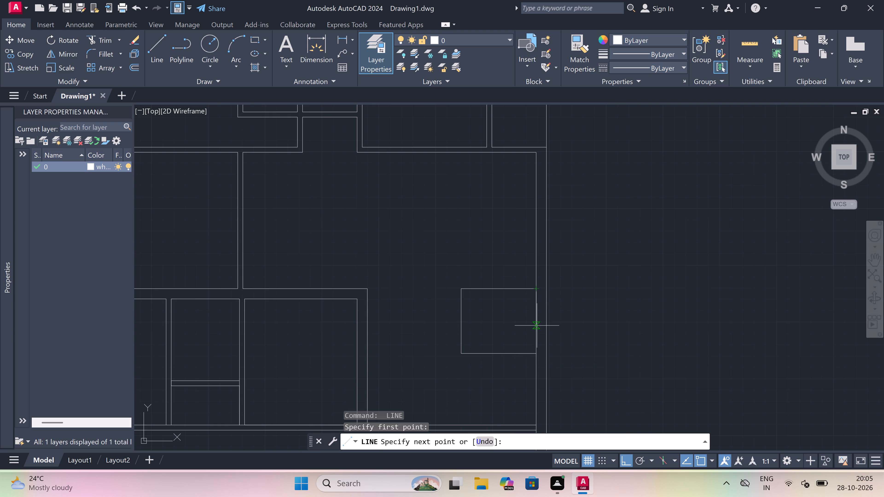
type("9\"")
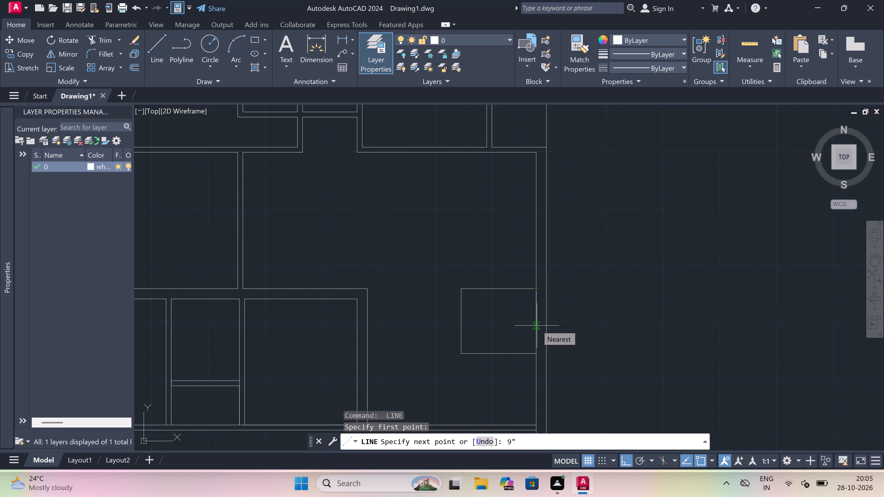
key("space")
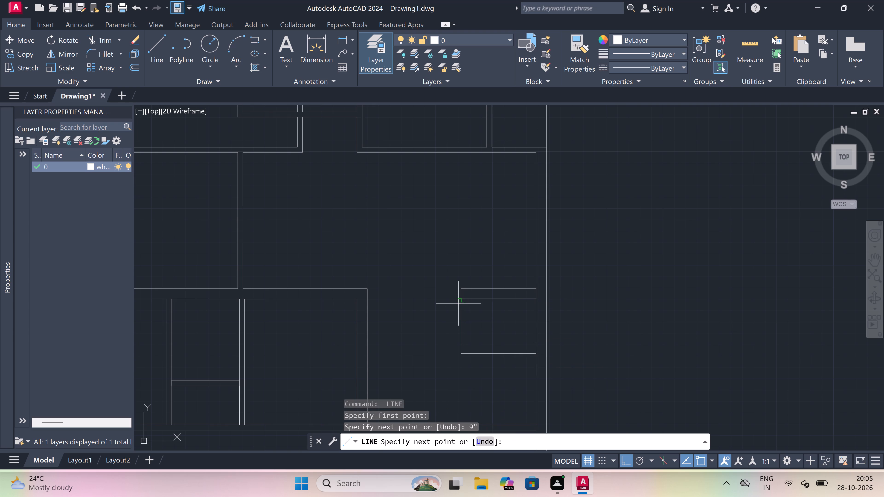
left_click(460, 301)
type("9\"")
key("space")
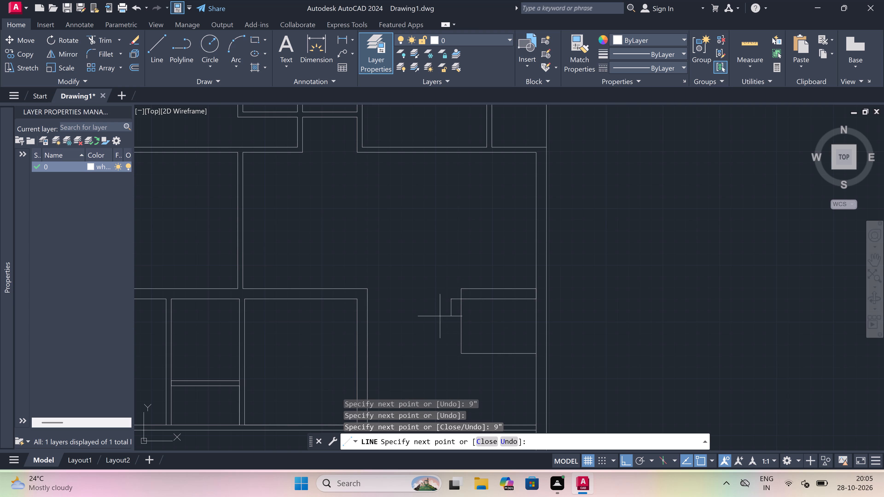
scroll(457, 365, "up", 2)
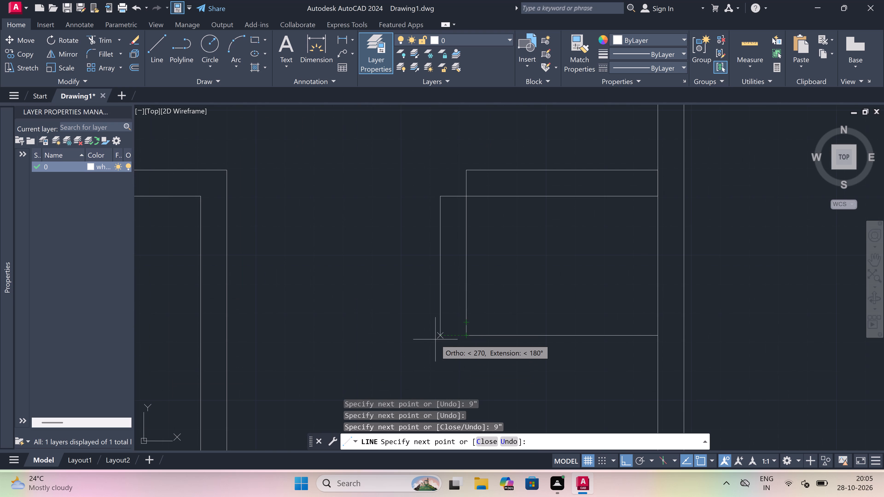
left_click(438, 338)
type("9\"")
key("space")
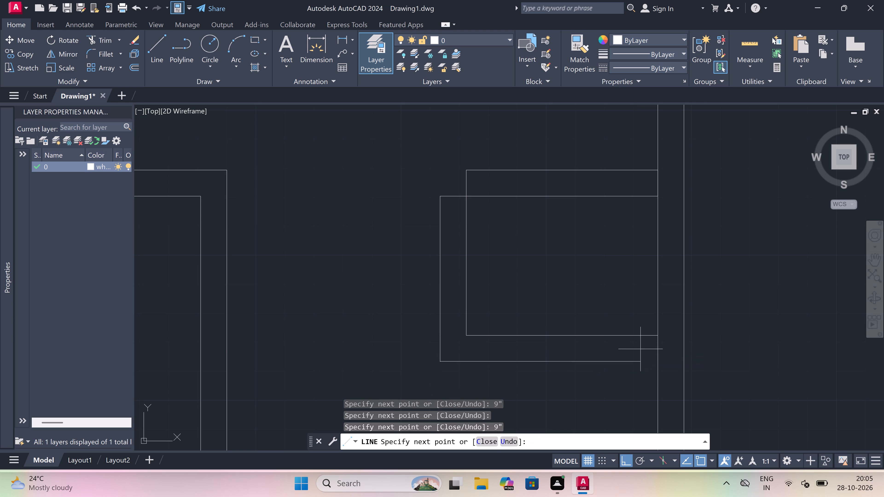
left_click(655, 364)
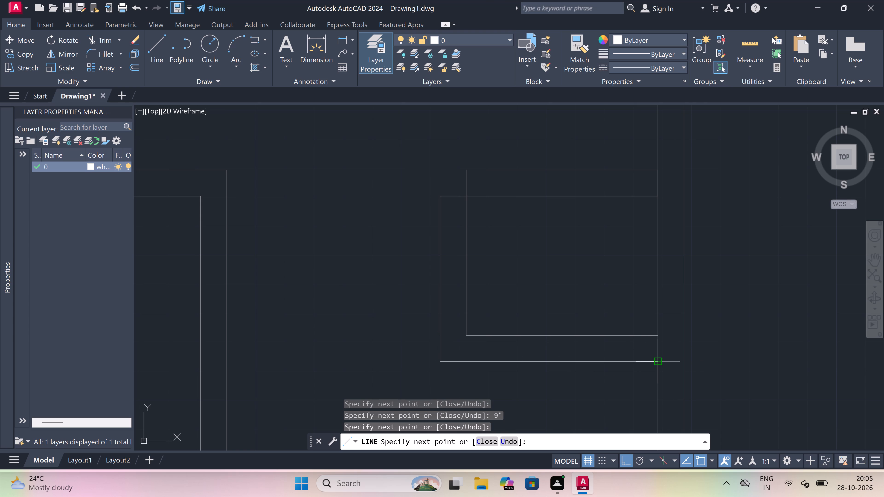
key("Escape")
scroll(492, 354, "down", 4)
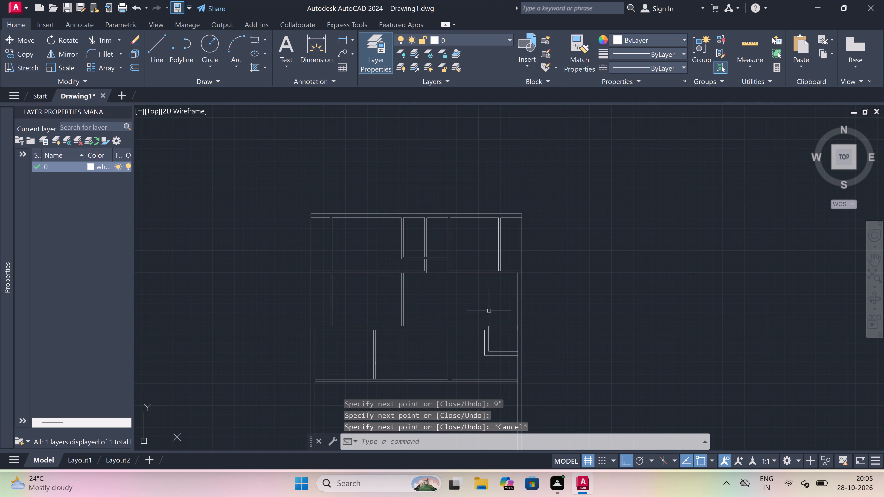
Fillet the small room's outermost left line with its top line at radius 0 to close the wall's upper-left outer corner.
scroll(489, 328, "up", 3)
scroll(462, 337, "up", 2)
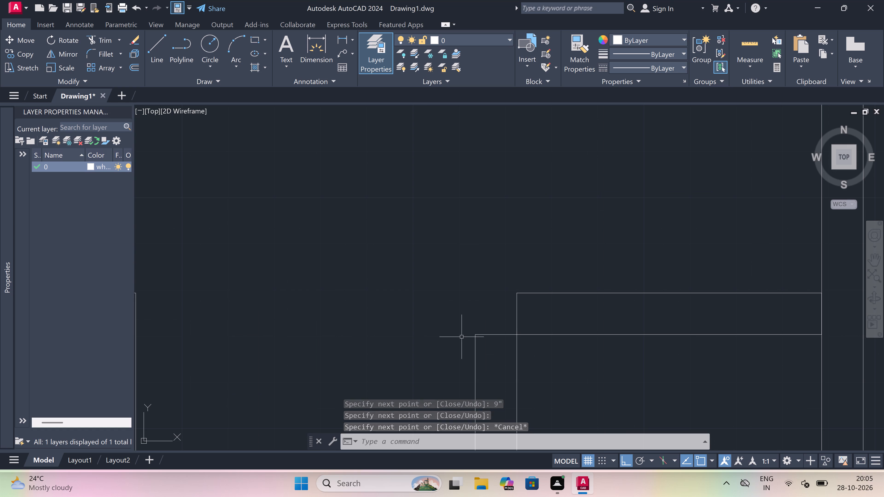
key("f")
key("space")
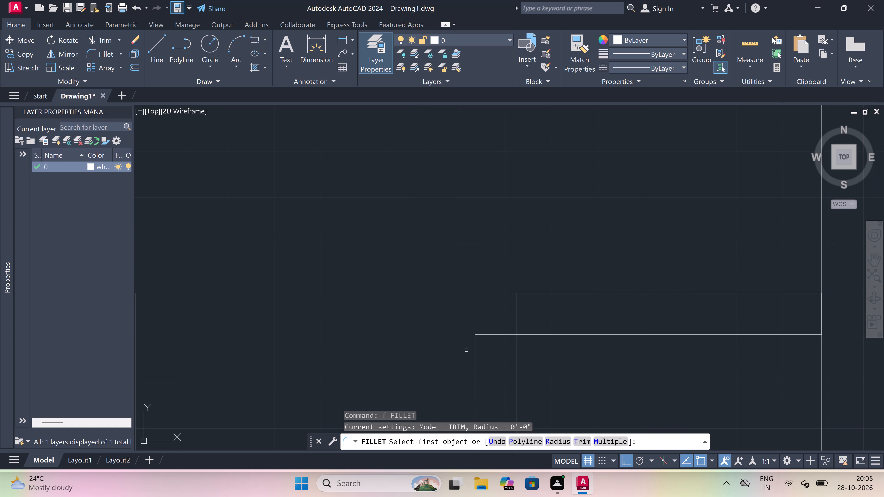
left_click(474, 356)
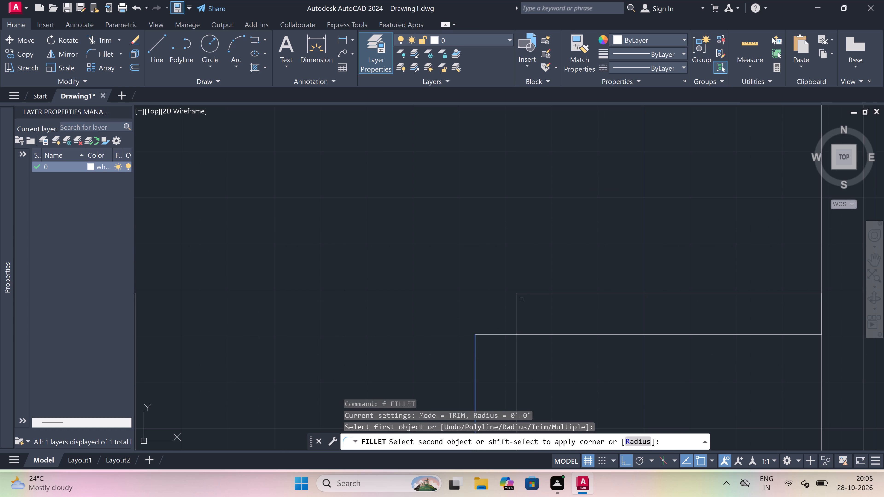
left_click(528, 293)
key("Escape")
Trim the two overlapping line ends inside the 9" wall at the small room's upper-left corner.
type("tr")
key("space")
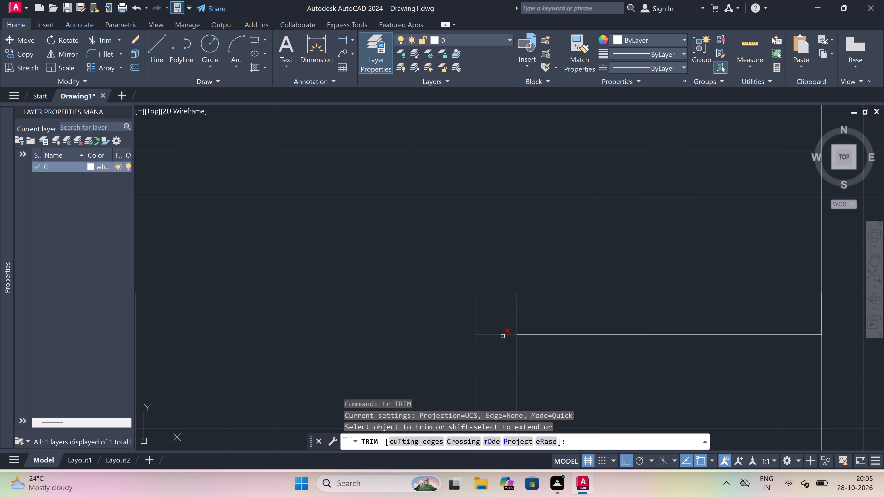
left_click_drag(498, 341, 498, 334)
left_click(527, 301)
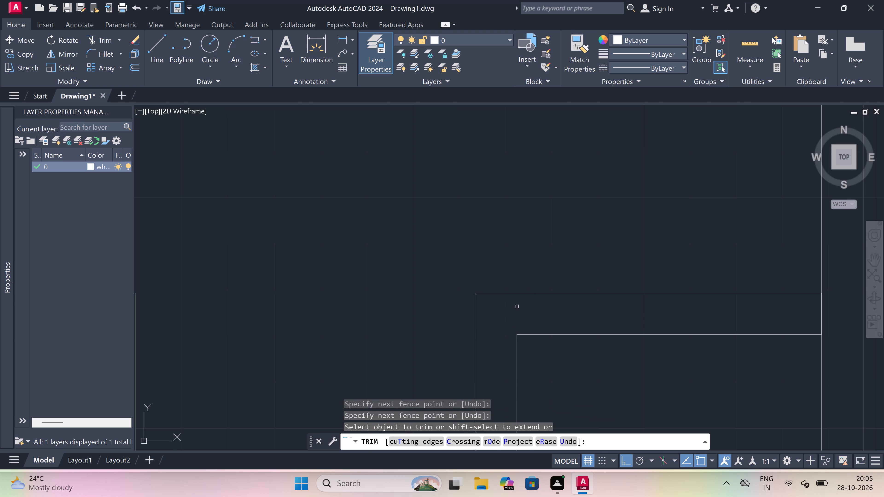
Trim the right outer wall's inner face between the faces of the small room's upper and lower 9" walls to open both junctions.
scroll(517, 306, "down", 2)
scroll(635, 307, "up", 2)
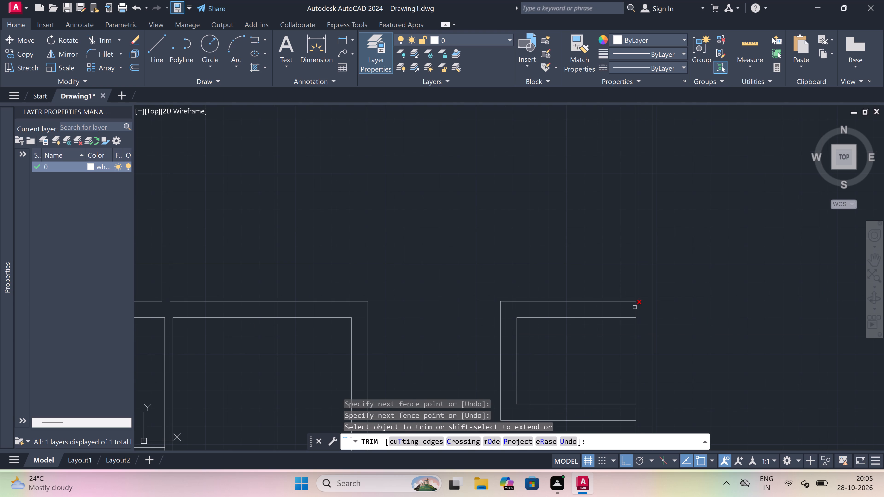
left_click(635, 307)
left_click(649, 306)
scroll(522, 279, "down", 4)
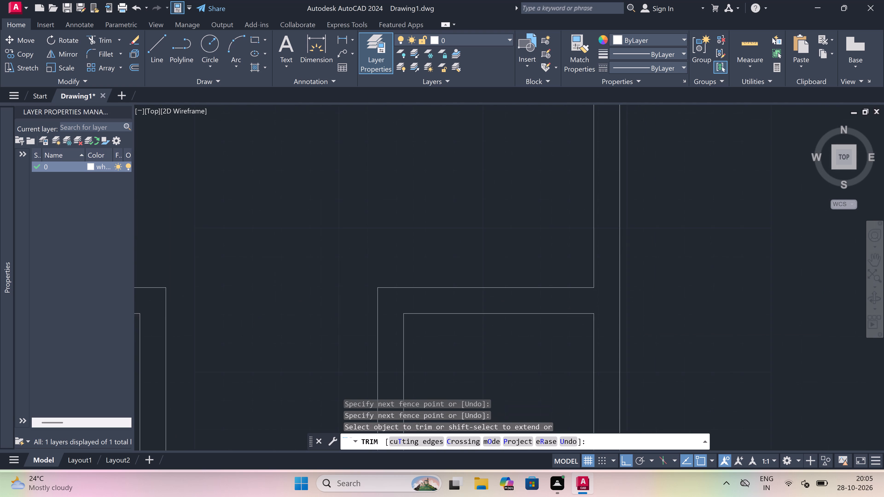
scroll(522, 279, "down", 2)
scroll(533, 300, "up", 4)
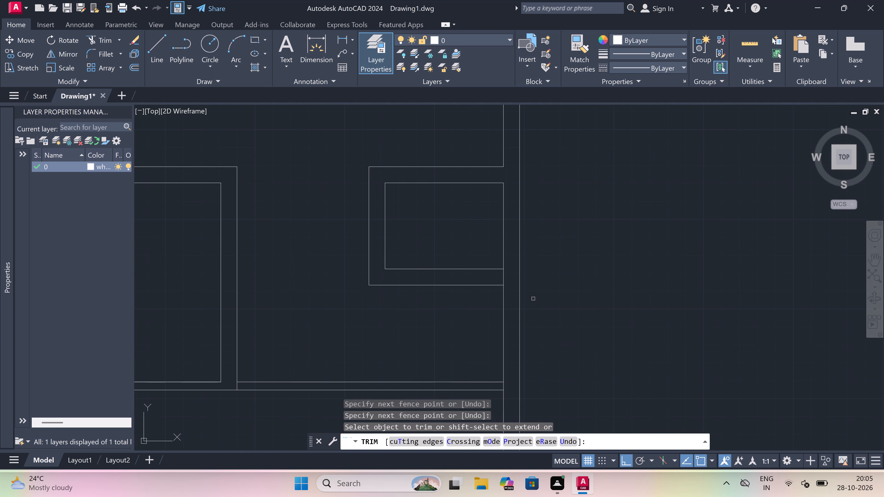
scroll(511, 279, "up", 1)
left_click(502, 276)
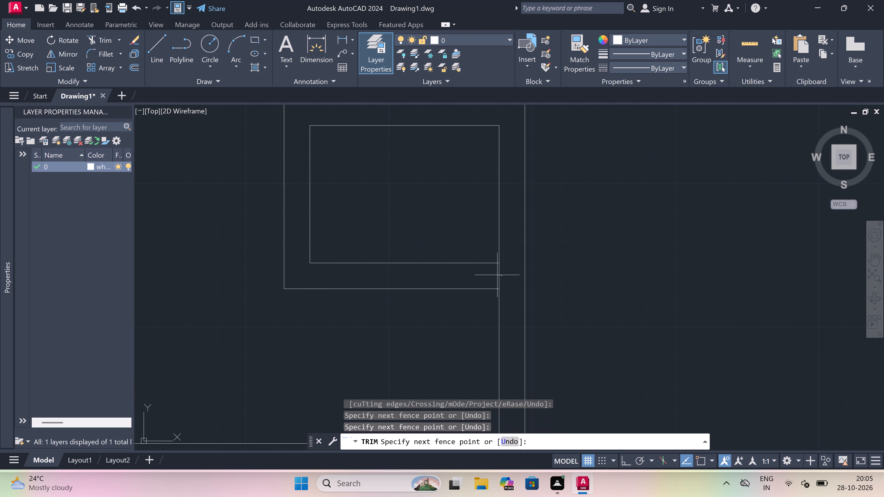
left_click(492, 275)
key("Escape")
scroll(539, 311, "down", 4)
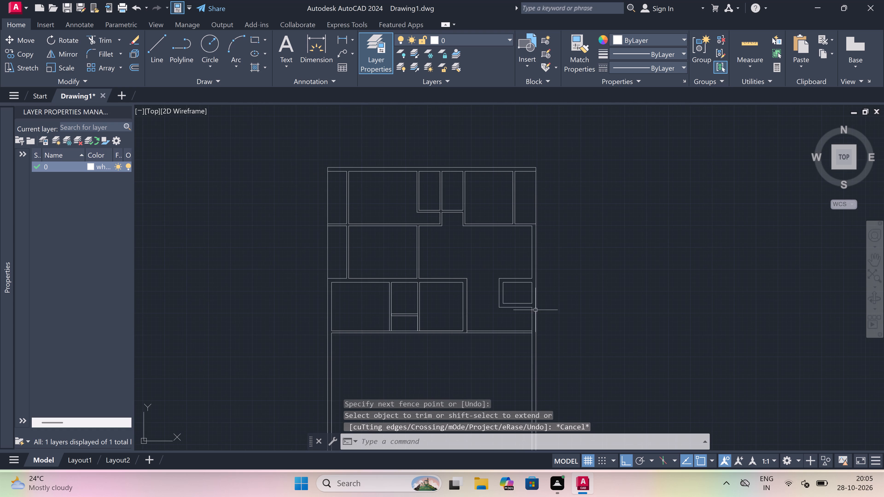
Draw a 9" wall from the small room's lower-left outer corner to the facing 9" wall: across, 9" up, and back to the room's left face.
scroll(504, 290, "up", 1)
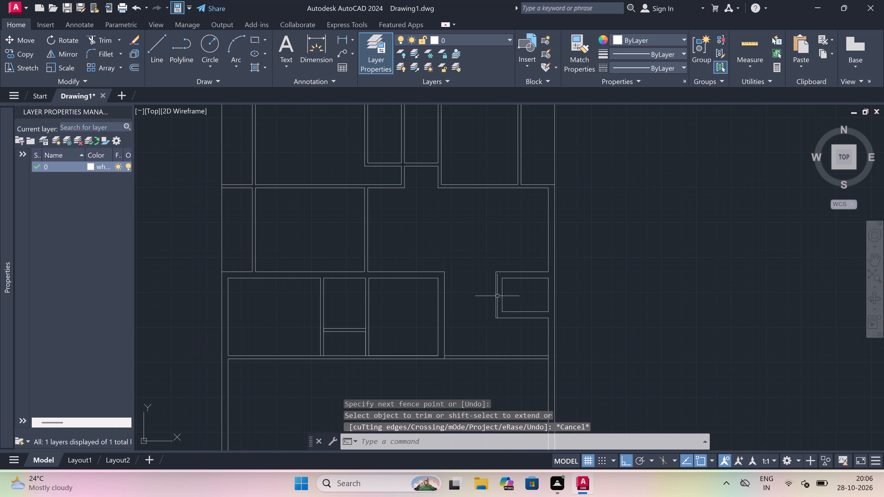
scroll(413, 311, "up", 1)
scroll(562, 321, "up", 1)
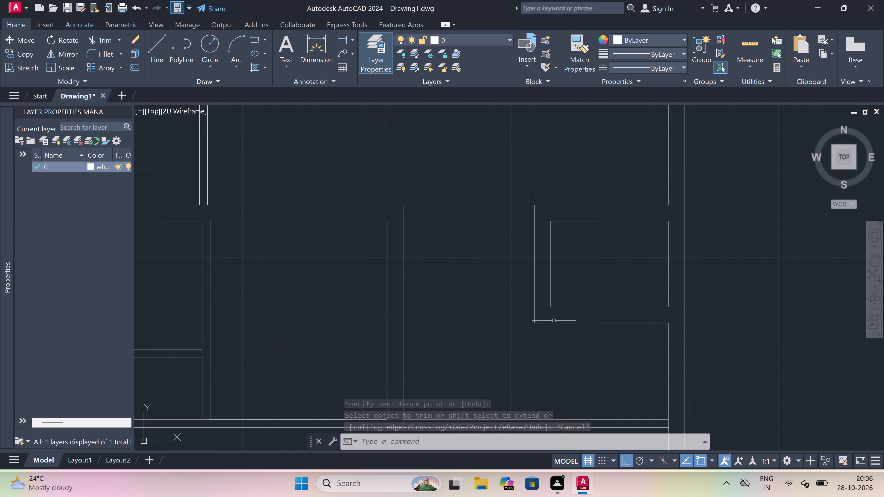
type("l")
key("space")
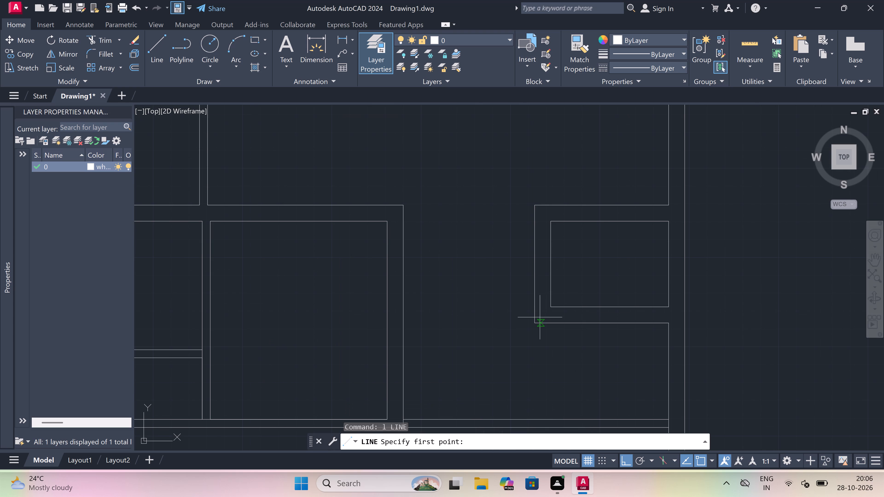
left_click_drag(532, 324, 527, 323)
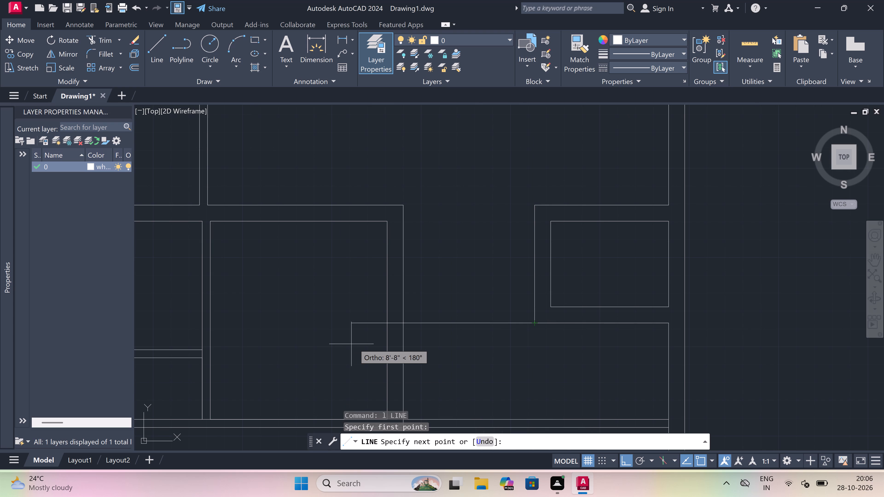
left_click(402, 324)
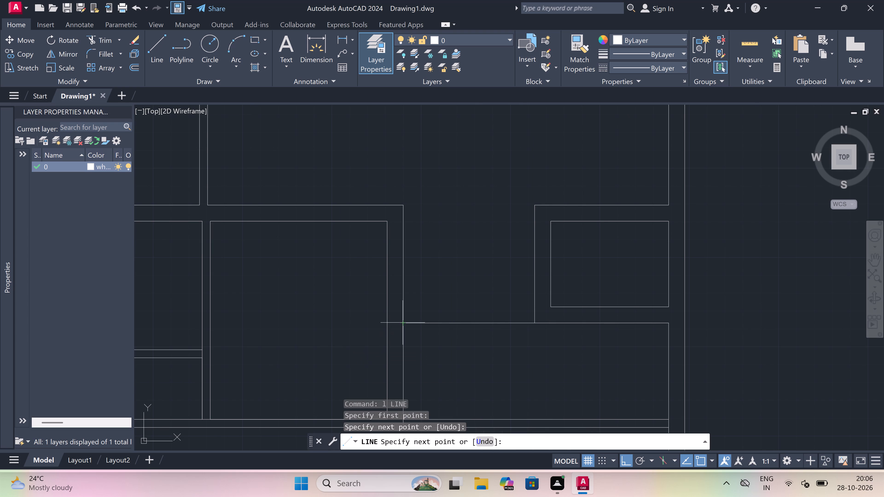
key("9")
key("shift+quotedbl")
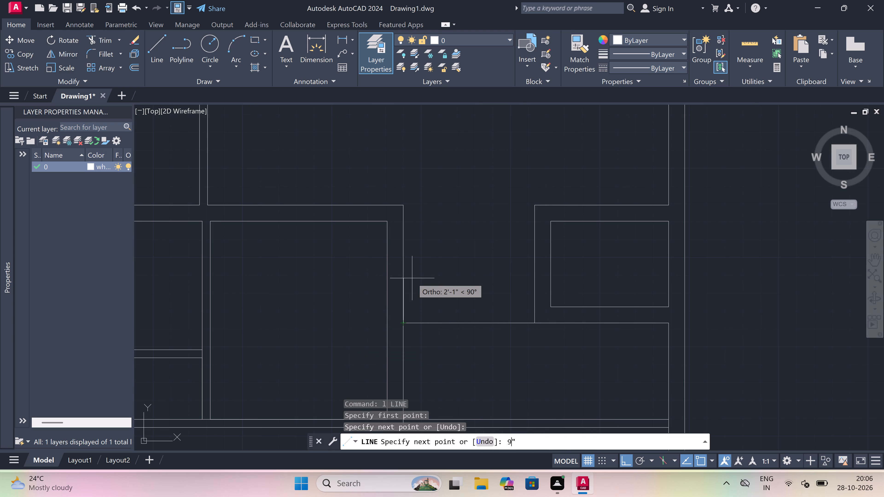
key("space")
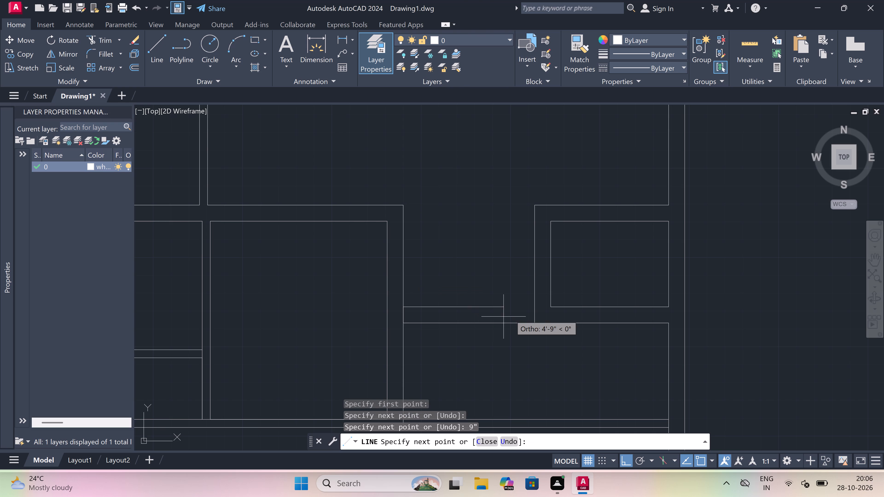
left_click(534, 305)
key("Escape")
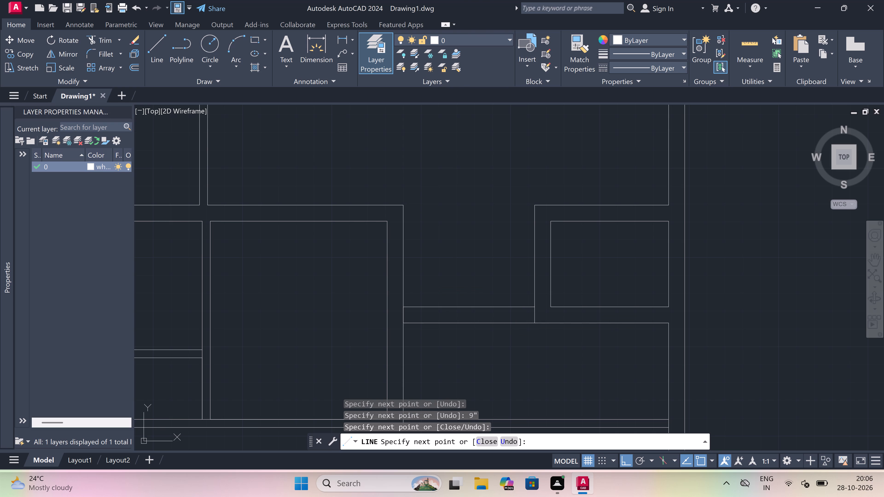
Trim the lines closing both ends of the new 9" connecting wall to open its junctions with the adjoining walls.
type("tr")
key("space")
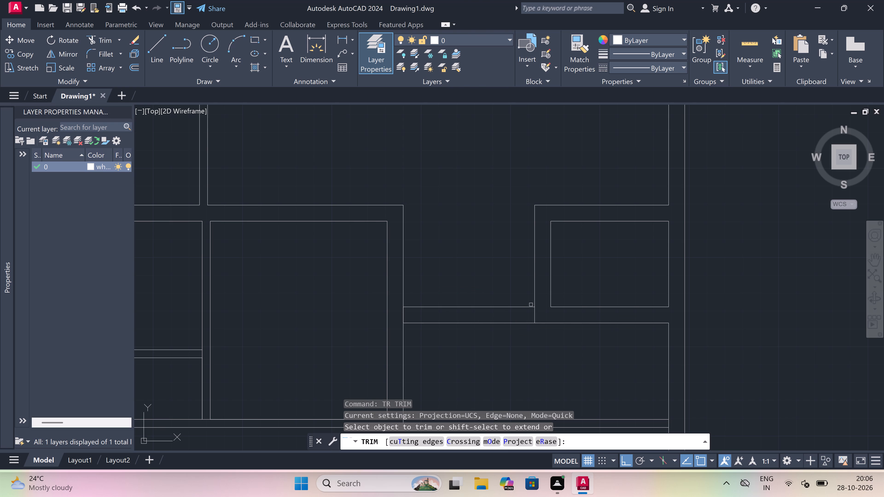
scroll(531, 305, "up", 1)
left_click_drag(551, 325, 547, 324)
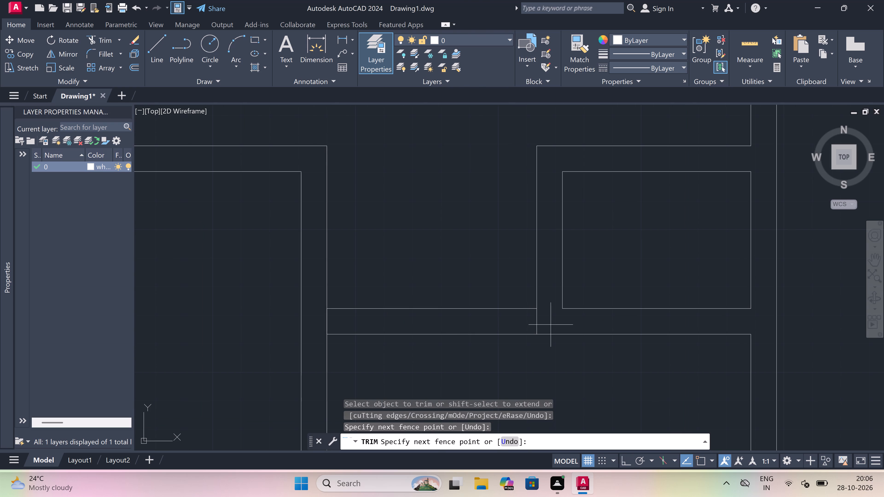
left_click(310, 324)
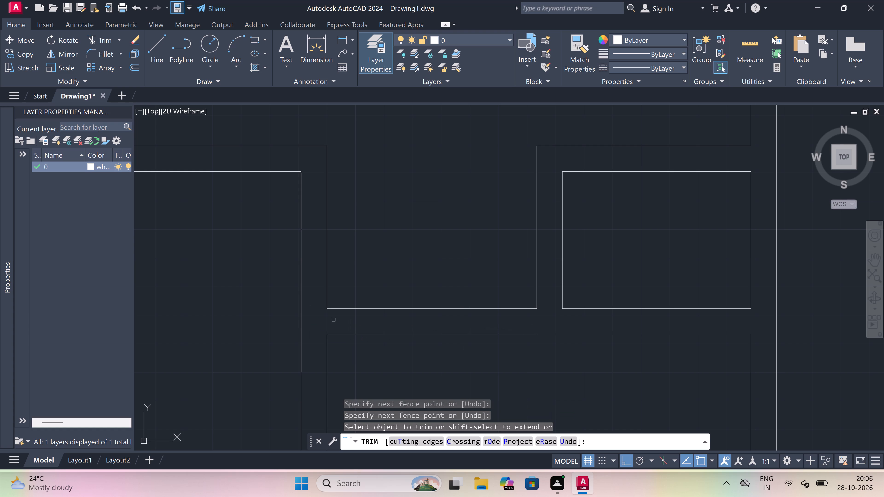
key("Escape")
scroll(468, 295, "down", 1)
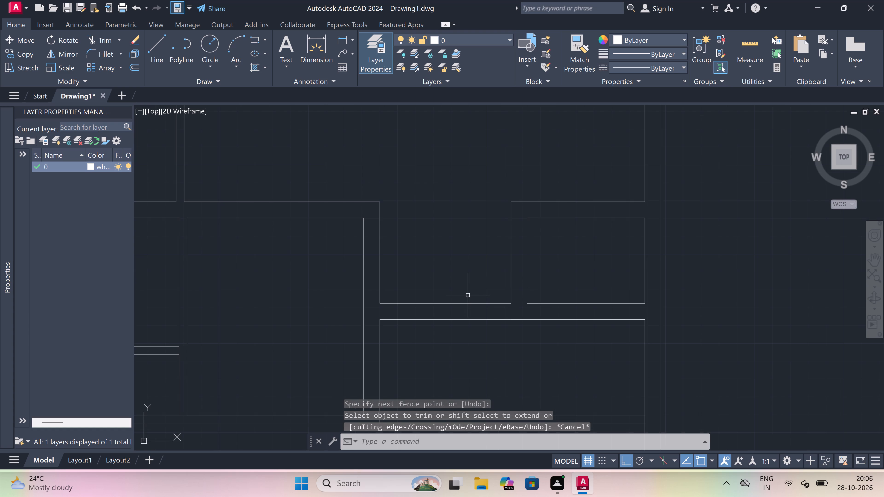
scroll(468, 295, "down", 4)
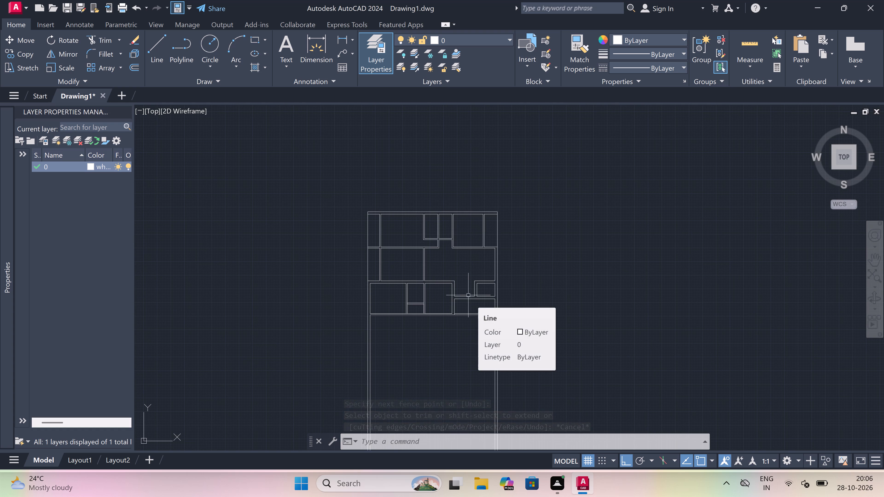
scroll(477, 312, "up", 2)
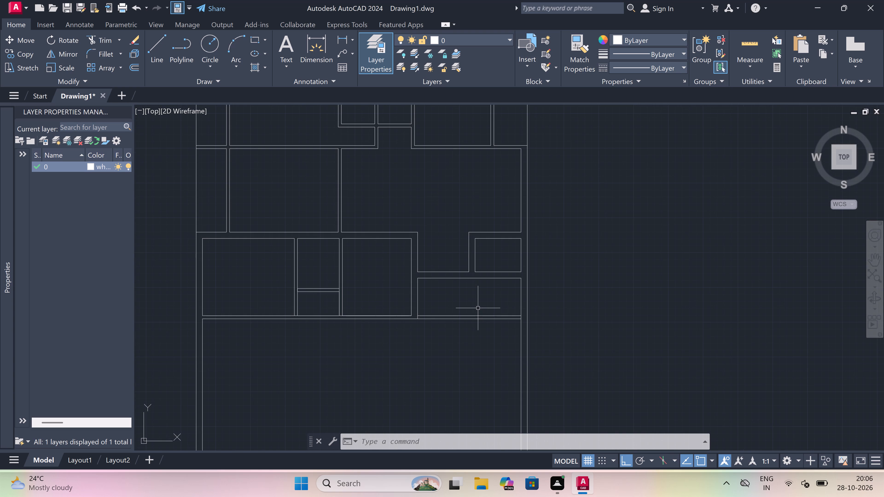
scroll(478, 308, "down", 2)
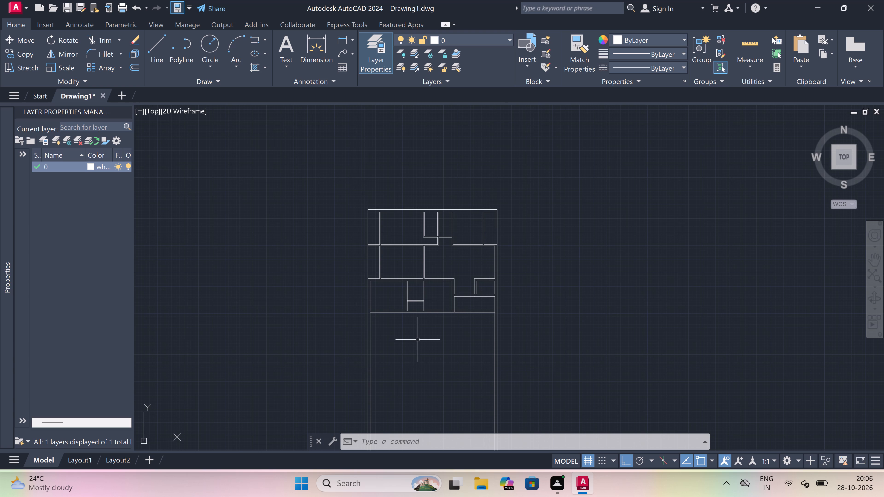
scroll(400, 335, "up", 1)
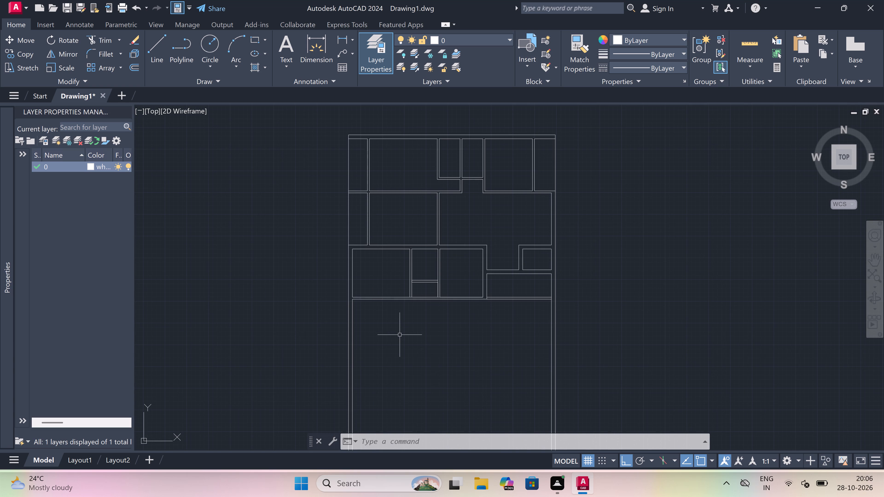
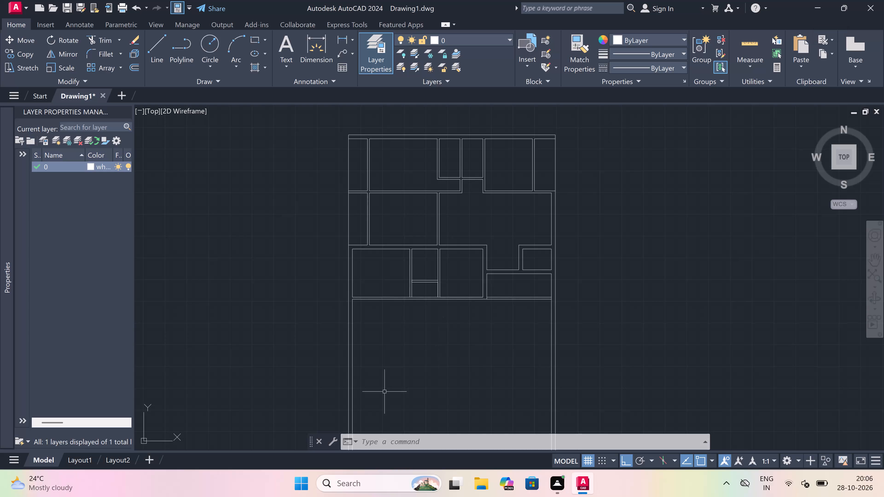
Offset the lower face of the wall beneath the bottom row of rooms 10' downward.
scroll(369, 365, "up", 1)
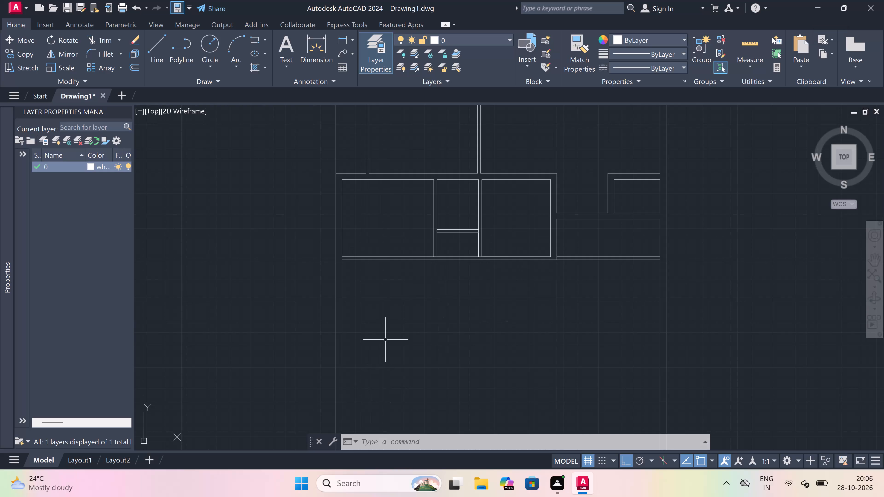
key("o")
key("space")
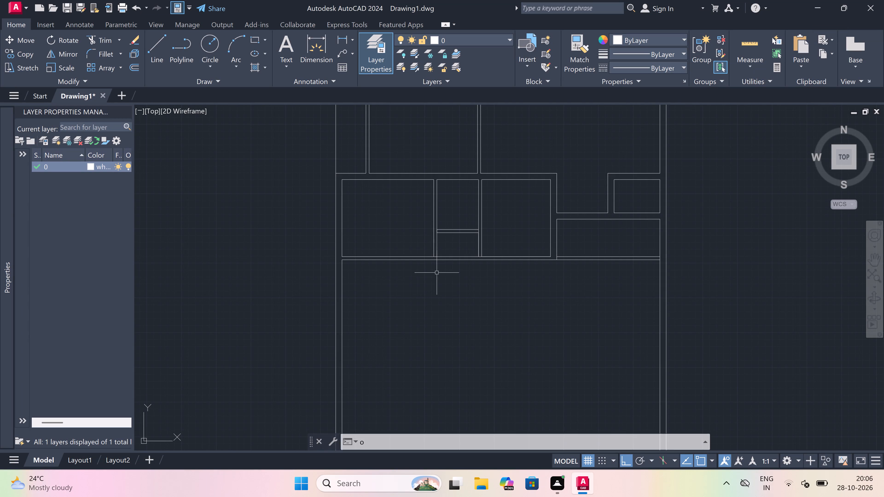
left_click_drag(440, 263, 440, 268)
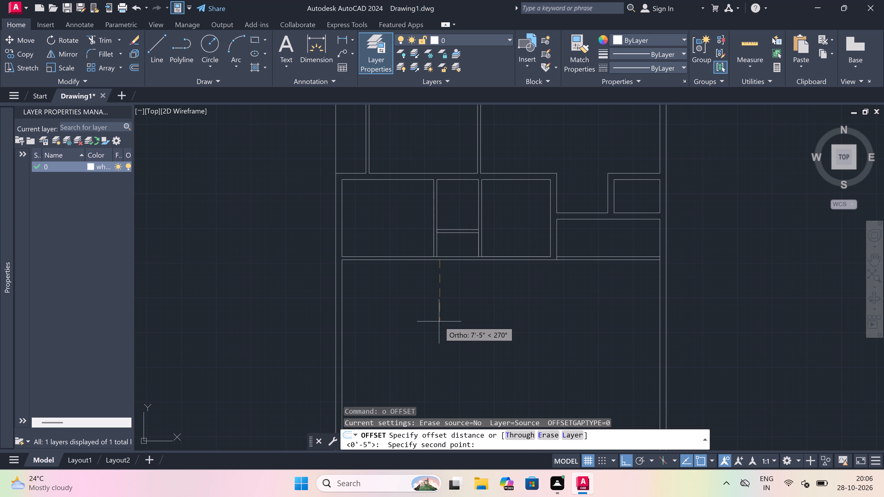
type("10'")
key("space")
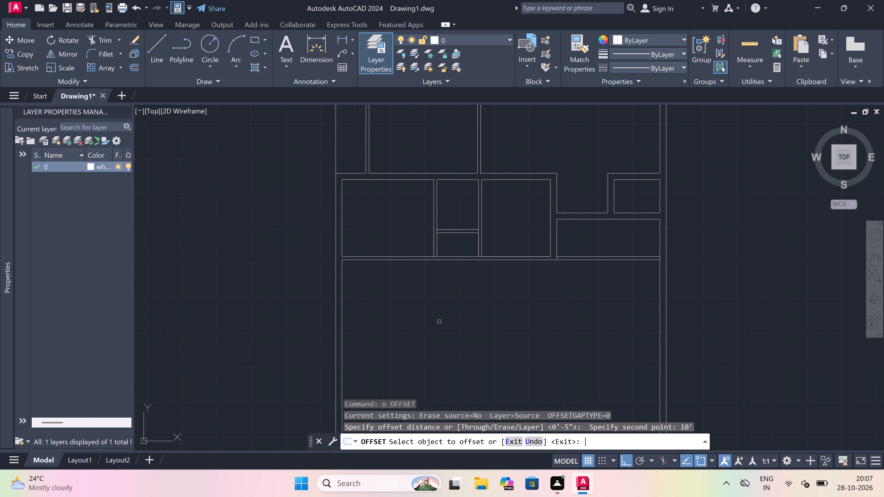
scroll(420, 278, "up", 1)
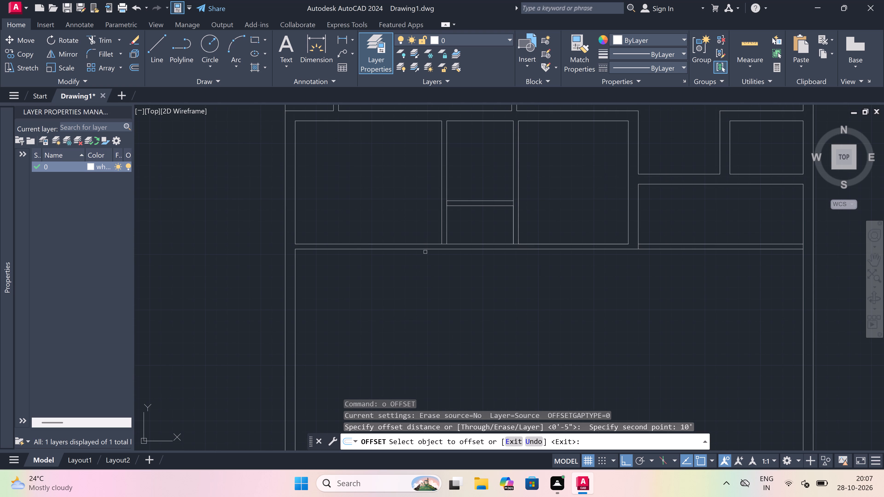
left_click_drag(425, 249, 427, 306)
left_click(420, 337)
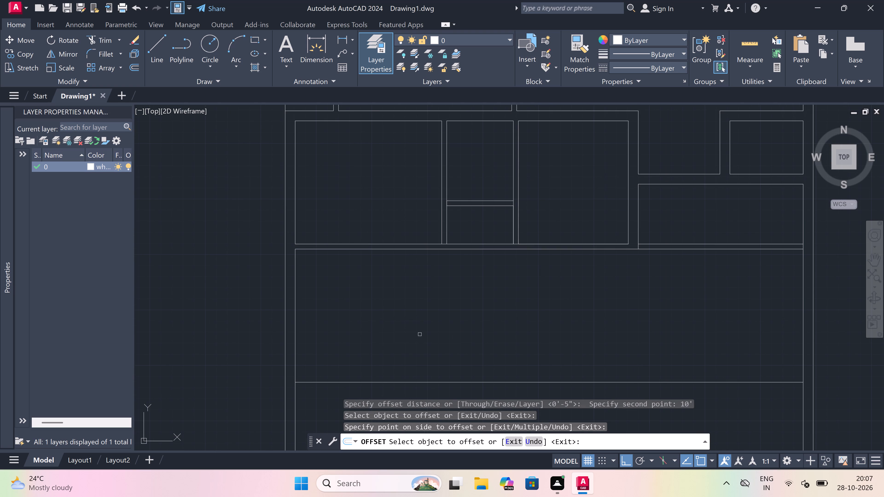
key("Escape")
Offset the new horizontal line 9" downward to form a 9" cross wall between the outer walls.
scroll(420, 301, "down", 3)
scroll(418, 318, "up", 2)
key("space")
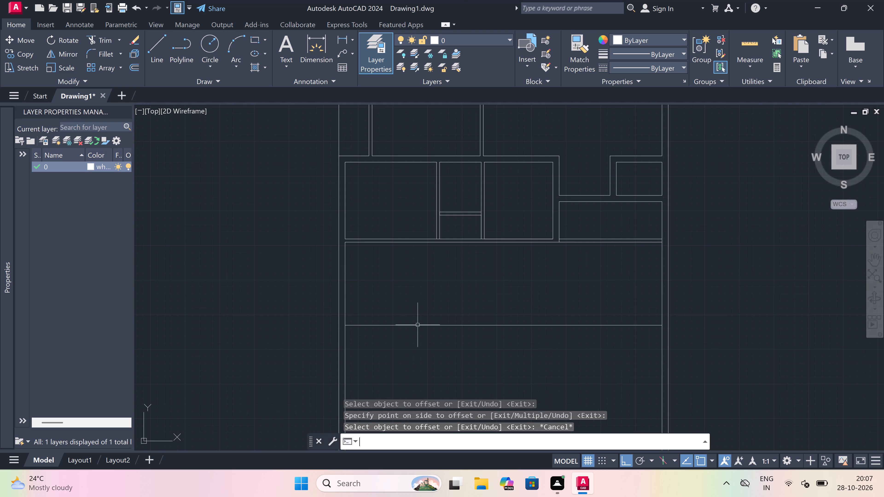
left_click(417, 328)
scroll(416, 346, "up", 2)
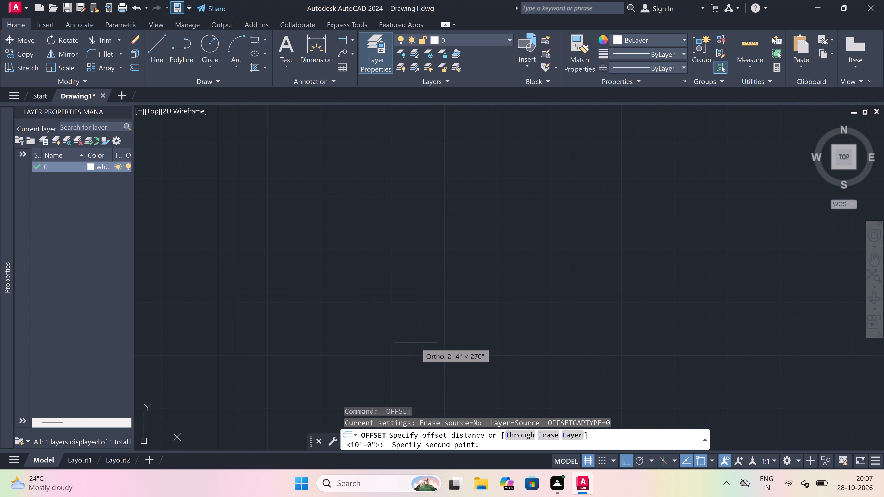
key("9")
key("shift+quotedbl")
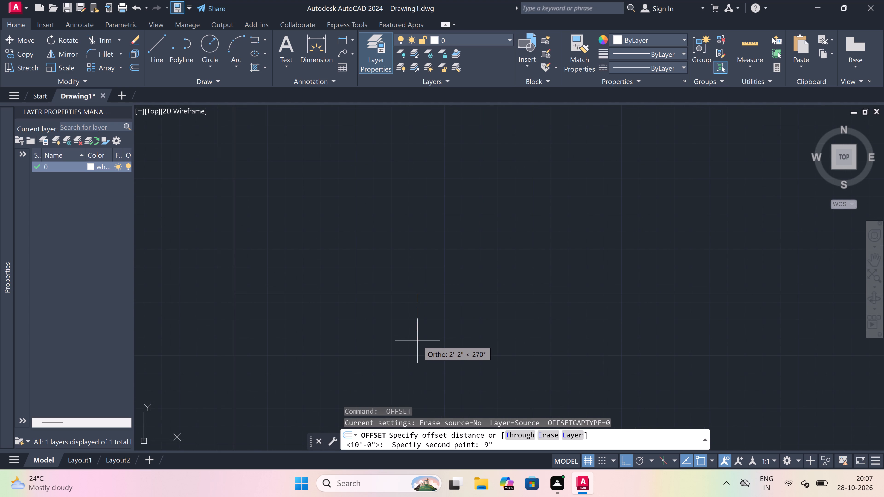
key("space")
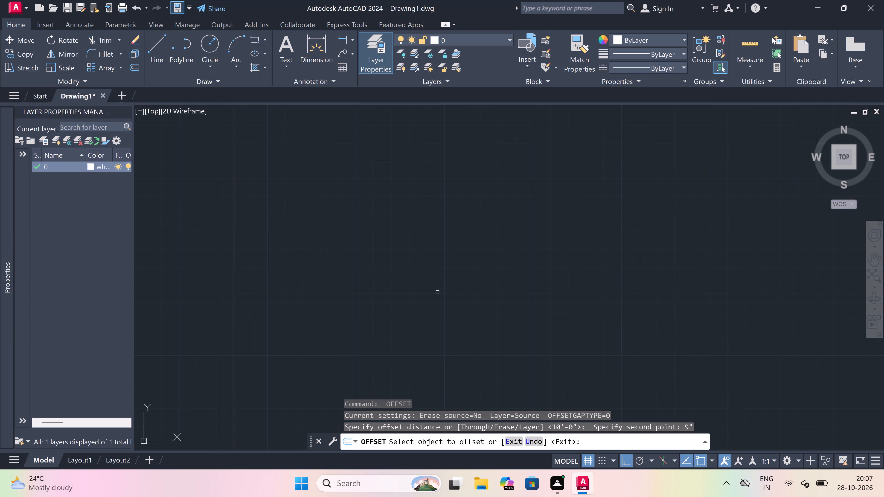
left_click_drag(437, 292, 435, 305)
left_click(416, 347)
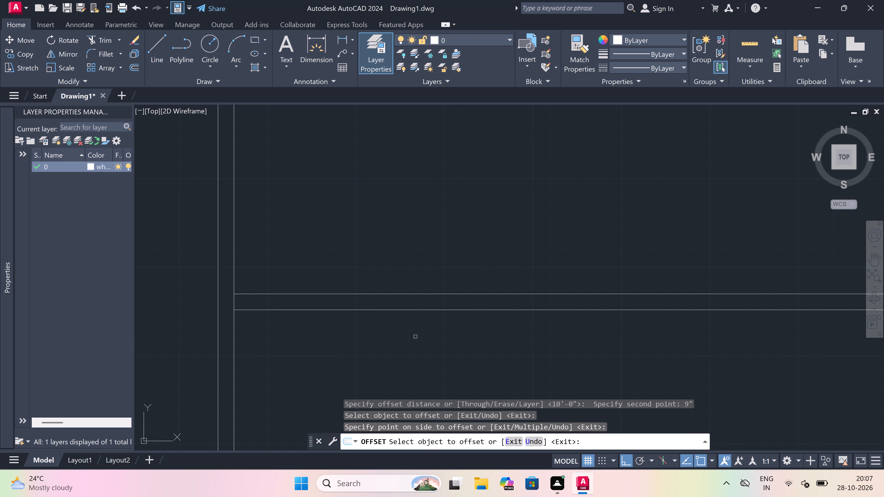
key("Escape")
Offset the lower face of the new 9" cross wall 10' downward.
scroll(416, 308, "down", 3)
key("space")
left_click(416, 308)
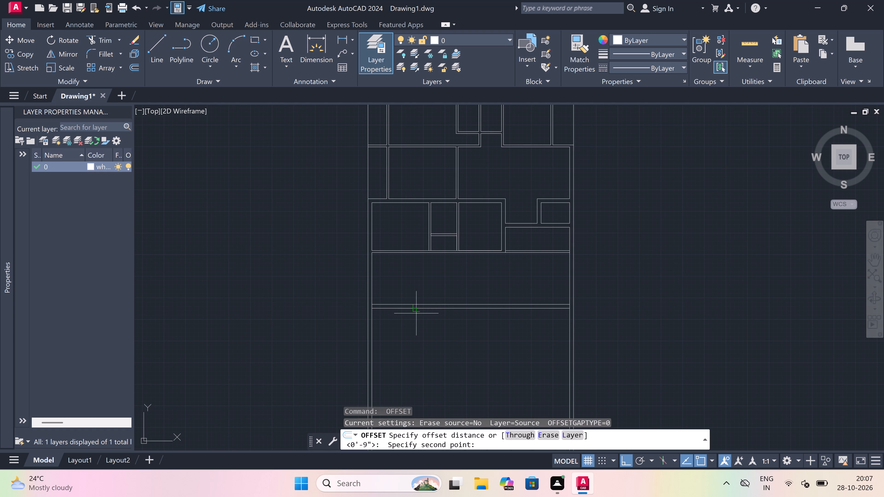
scroll(412, 336, "up", 3)
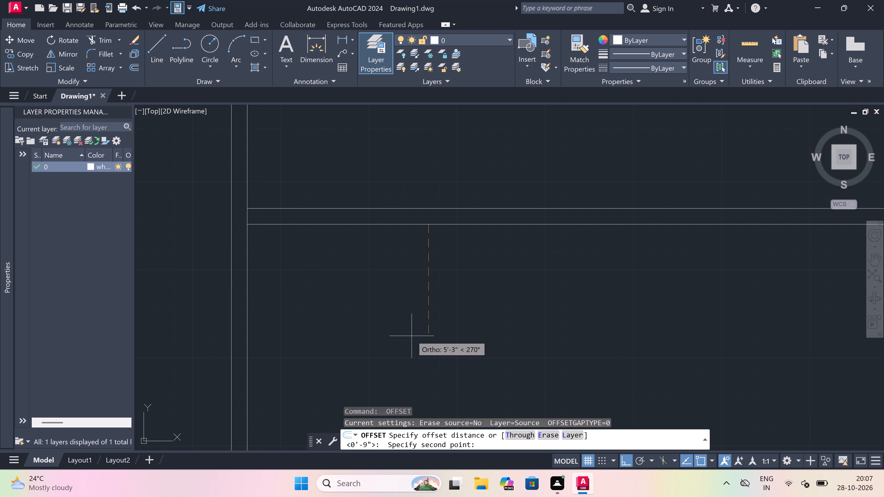
type("10'")
key("space")
scroll(415, 280, "down", 1)
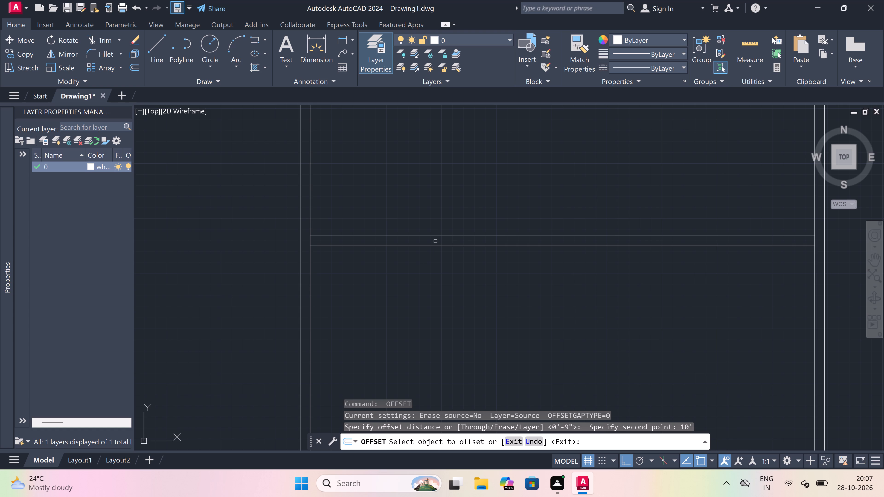
left_click_drag(435, 245, 435, 312)
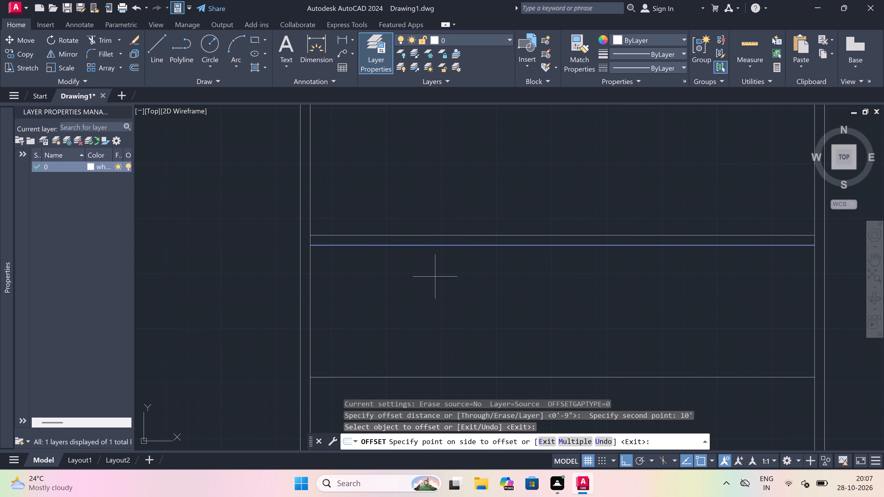
left_click(435, 328)
key("Escape")
Offset the lowest horizontal line 4.5" downward to form a 4.5" cross wall.
scroll(444, 270, "down", 4)
scroll(436, 303, "up", 2)
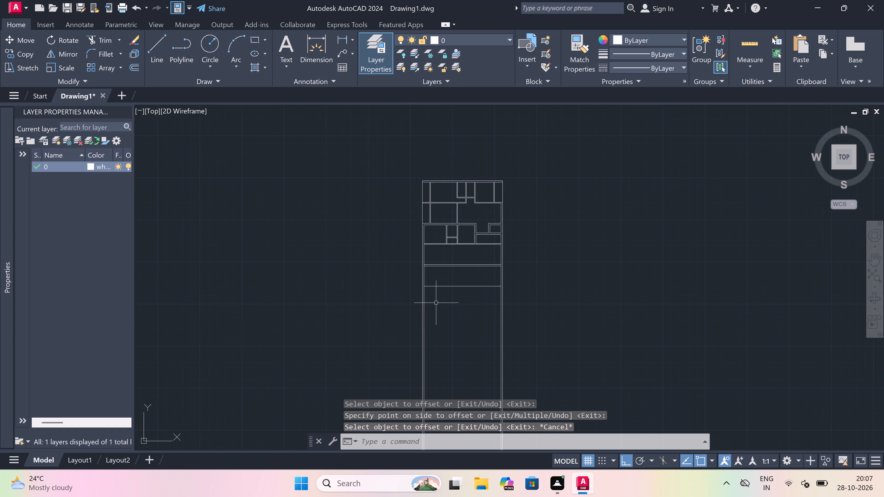
scroll(436, 303, "up", 1)
key("space")
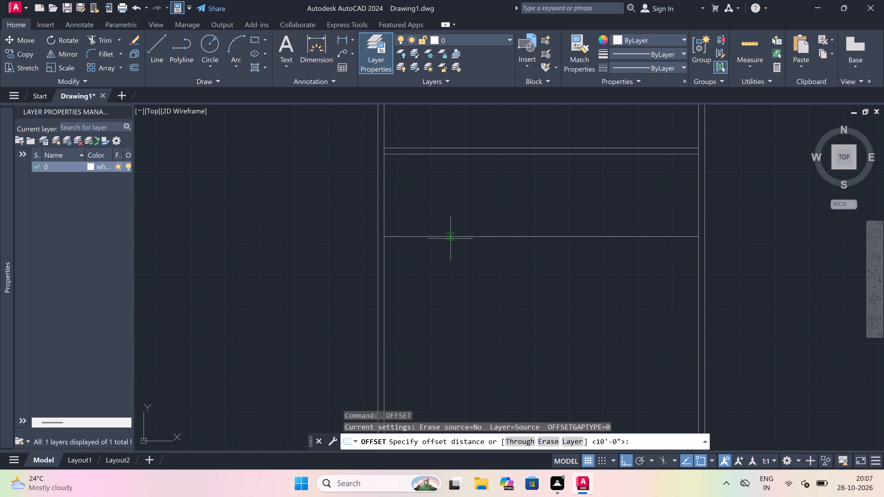
left_click(451, 235)
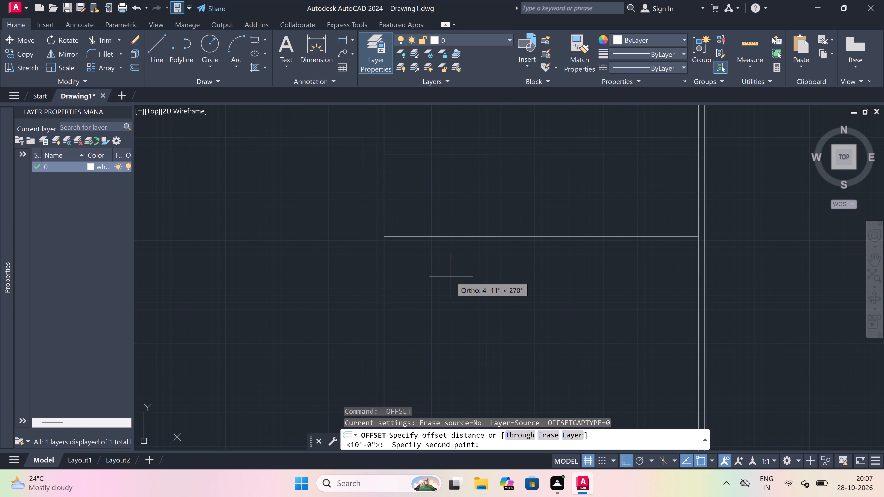
type("4.5\"")
key("space")
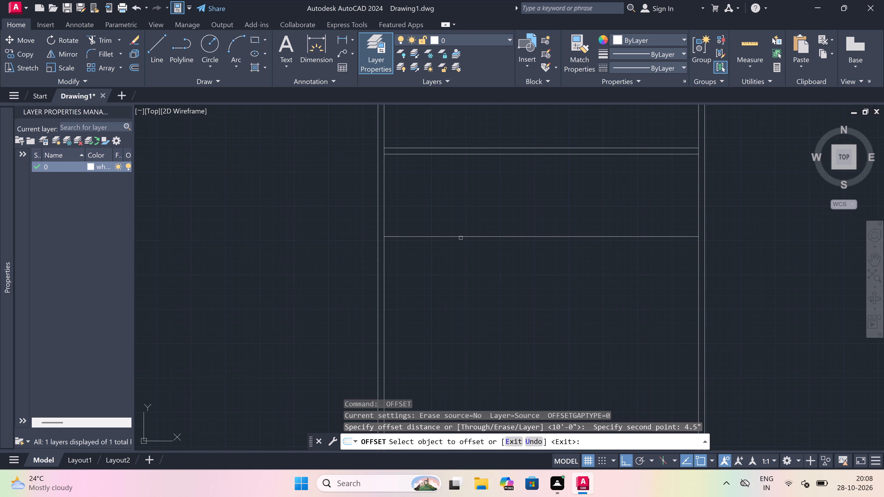
left_click_drag(461, 238, 461, 252)
left_click(457, 286)
key("Escape")
Offset the lower face of the 4.5" cross wall 10'4.5" downward.
key("space")
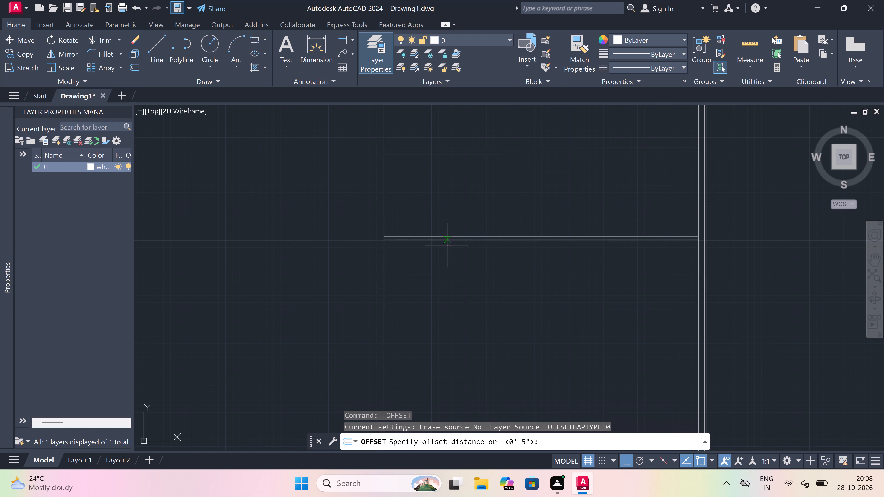
left_click_drag(447, 242, 451, 273)
scroll(451, 275, "up", 1)
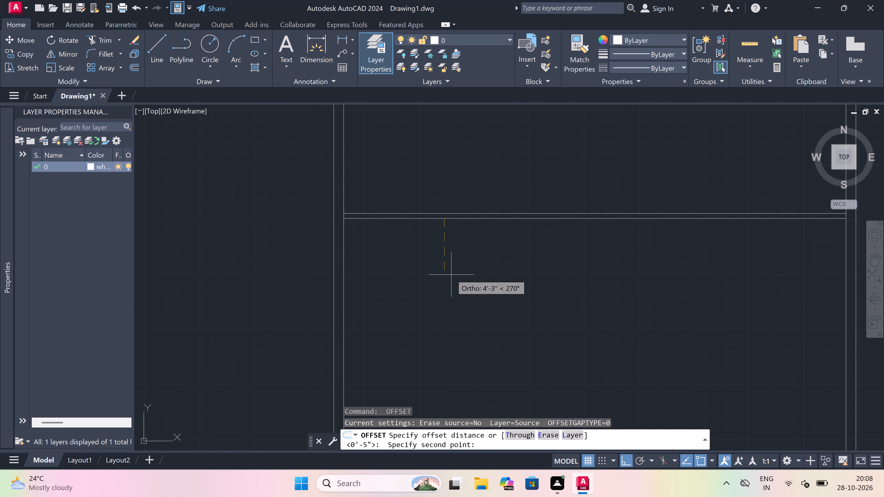
type("10'")
type("4.5\"")
key("space")
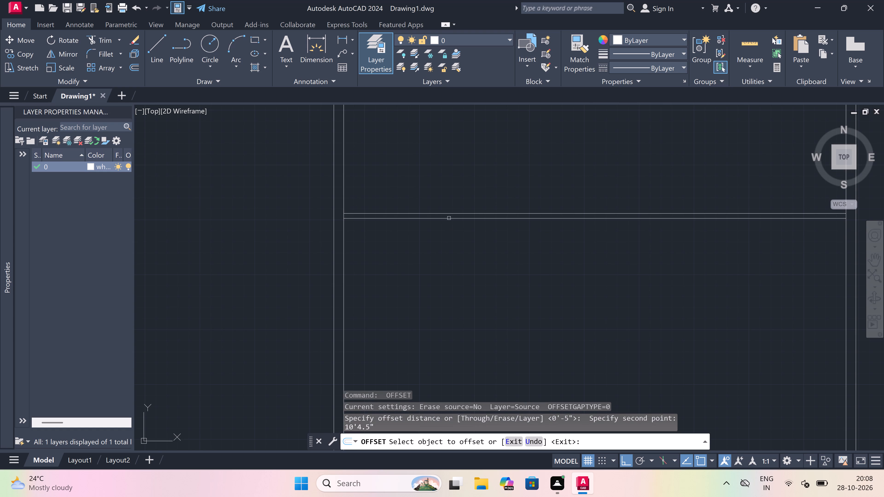
left_click_drag(451, 219, 442, 263)
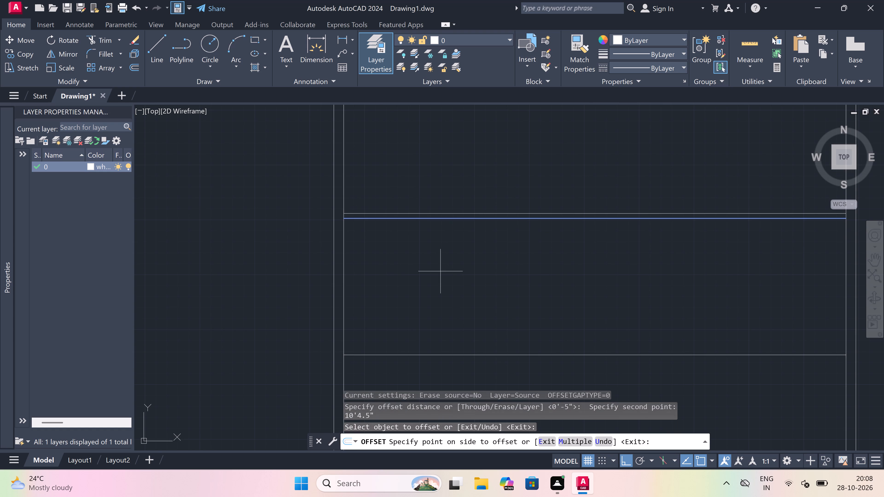
left_click(440, 272)
key("Escape")
Offset the lowest horizontal line 9" downward to form another 9" cross wall.
scroll(440, 272, "down", 3)
key("space")
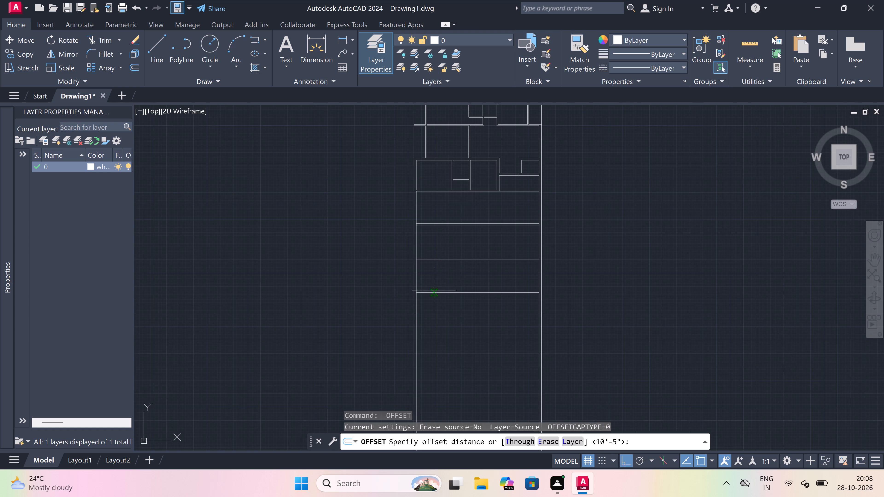
left_click(434, 291)
scroll(433, 301, "up", 3)
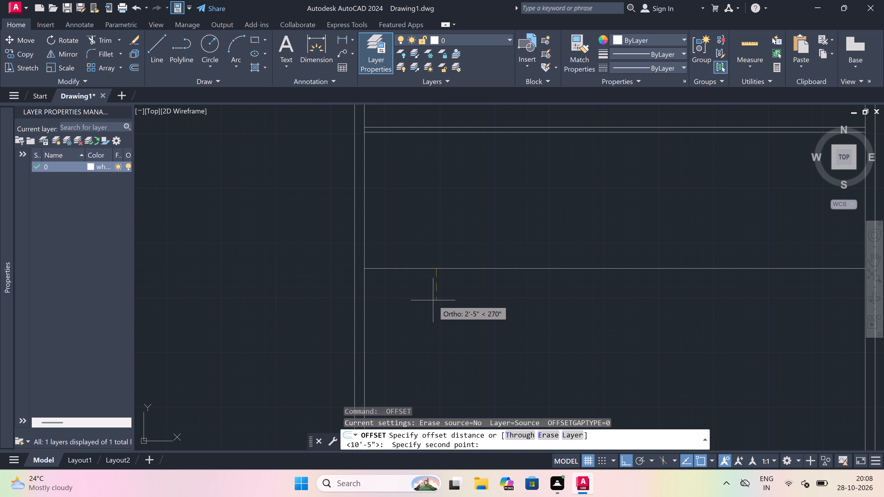
key("9")
type("\"")
key("space")
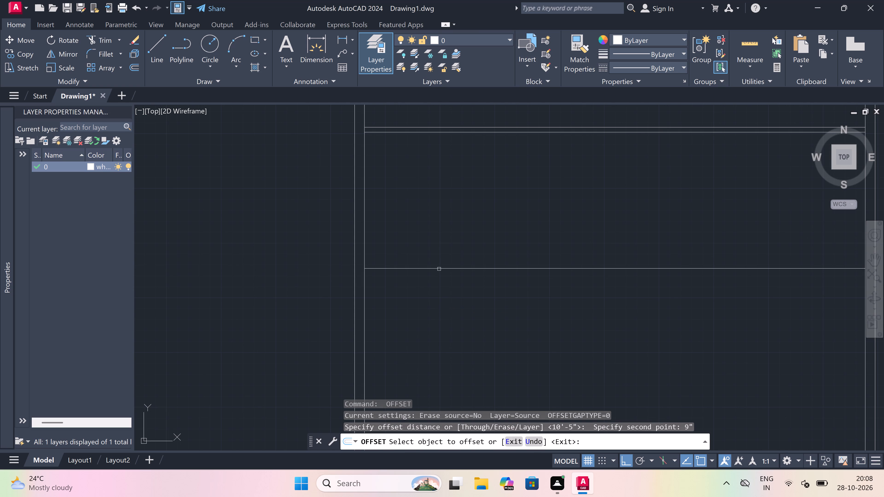
left_click_drag(439, 269, 426, 307)
left_click(425, 311)
key("Escape")
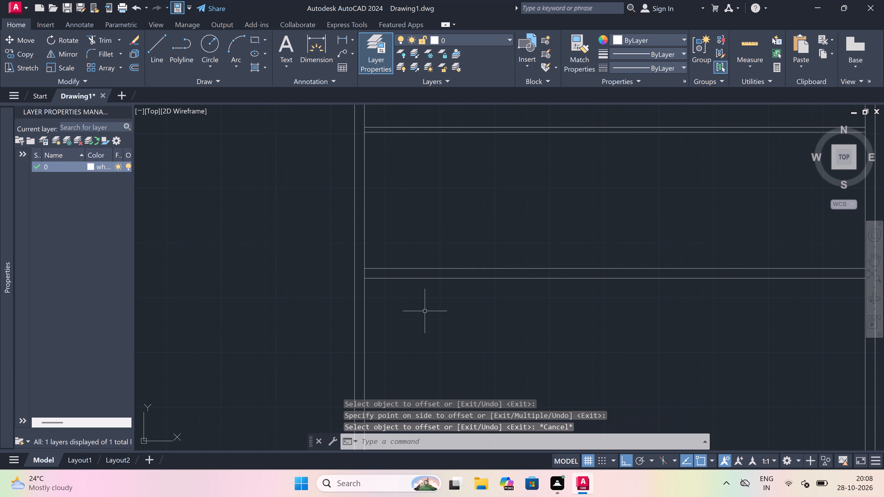
Extend the lower face of the bottom 9" cross wall to the outer faces of both side walls.
type("ex")
key("space")
left_click(418, 295)
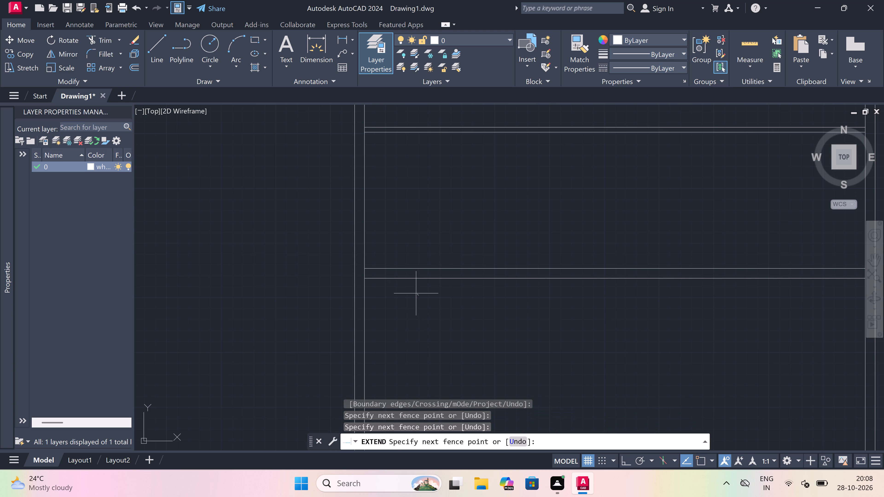
left_click(383, 273)
scroll(383, 273, "down", 4)
scroll(428, 273, "up", 2)
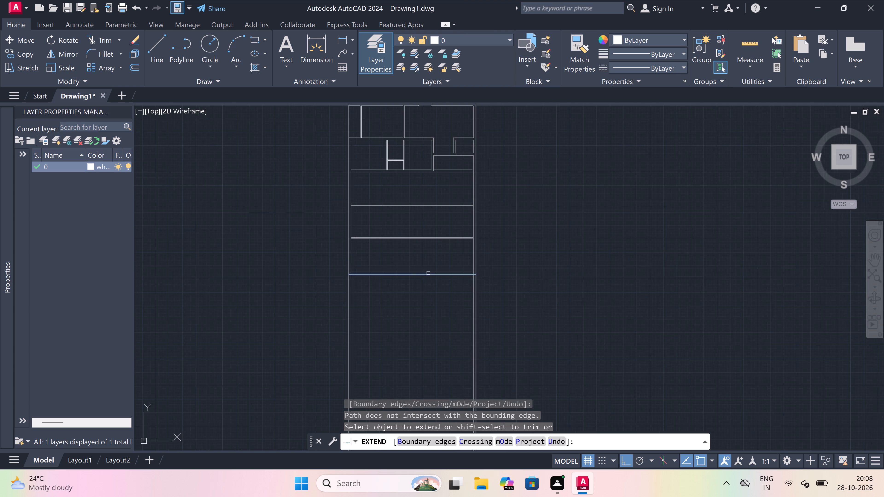
left_click(466, 276)
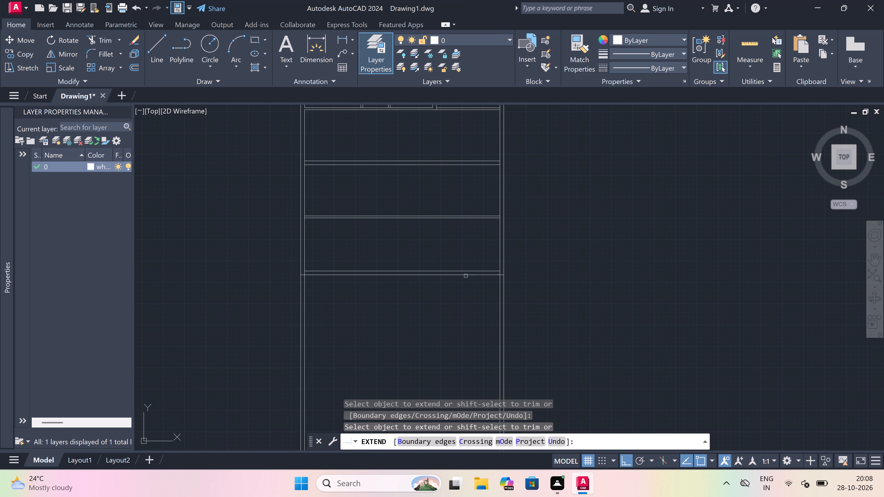
key("Escape")
Trim the side wall lines below the bottom 9" wall and the inner-face stub at its left corner.
type("tr")
key("space")
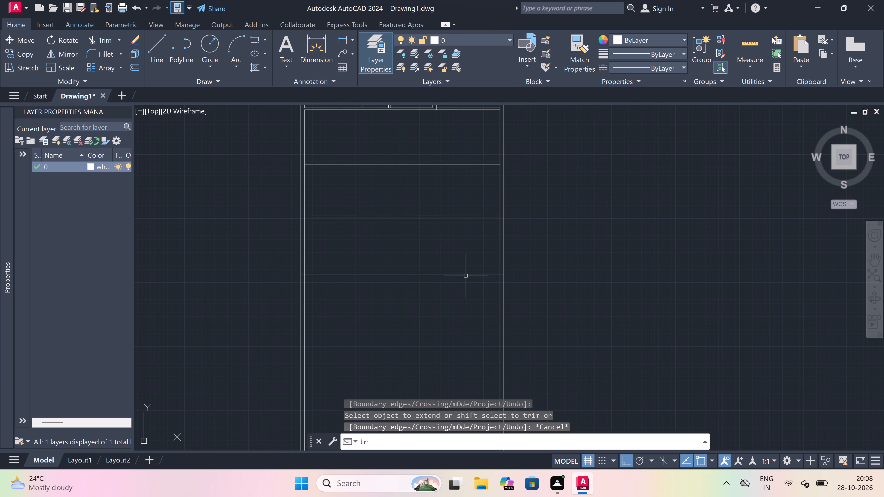
left_click_drag(575, 311, 570, 313)
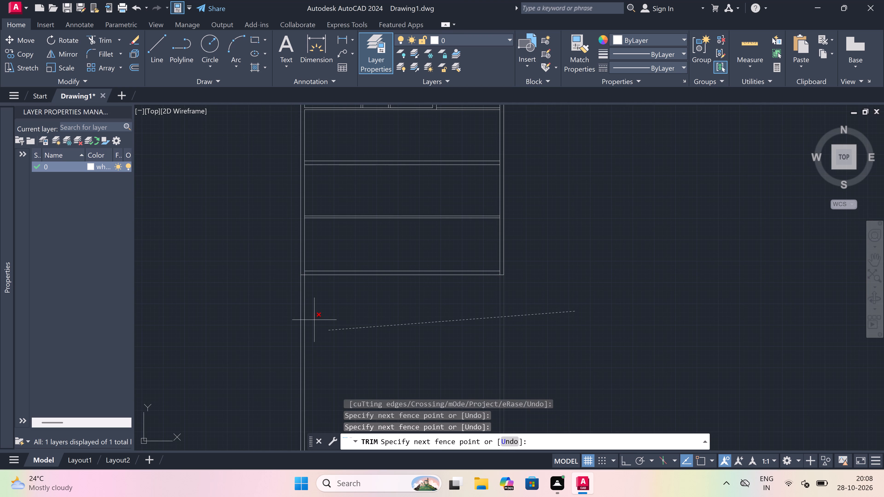
left_click(283, 294)
scroll(299, 278, "up", 2)
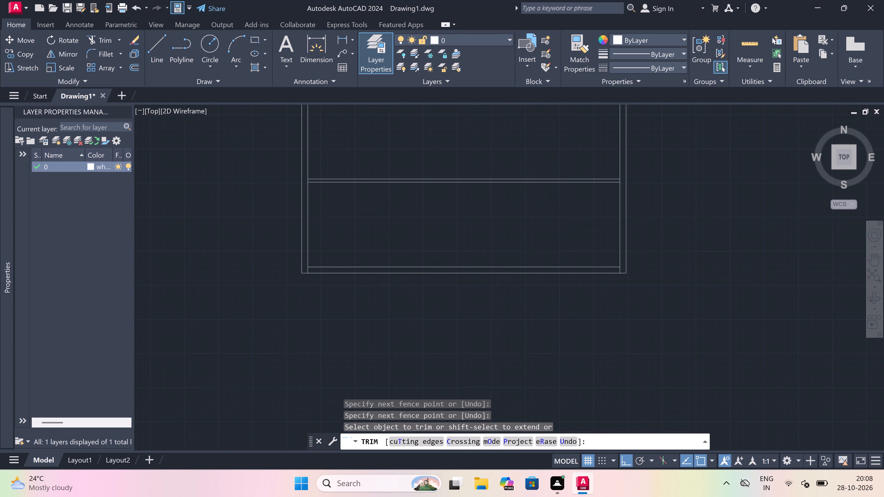
scroll(299, 278, "up", 1)
left_click(321, 260)
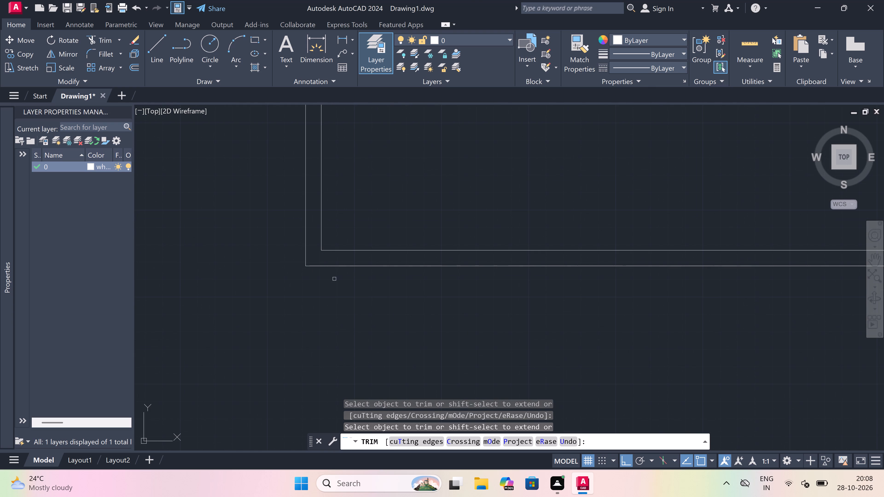
key("Escape")
Trim the left outer wall's inner face where the upper 9" cross wall below the rooms meets it.
scroll(369, 358, "down", 5)
scroll(390, 285, "up", 2)
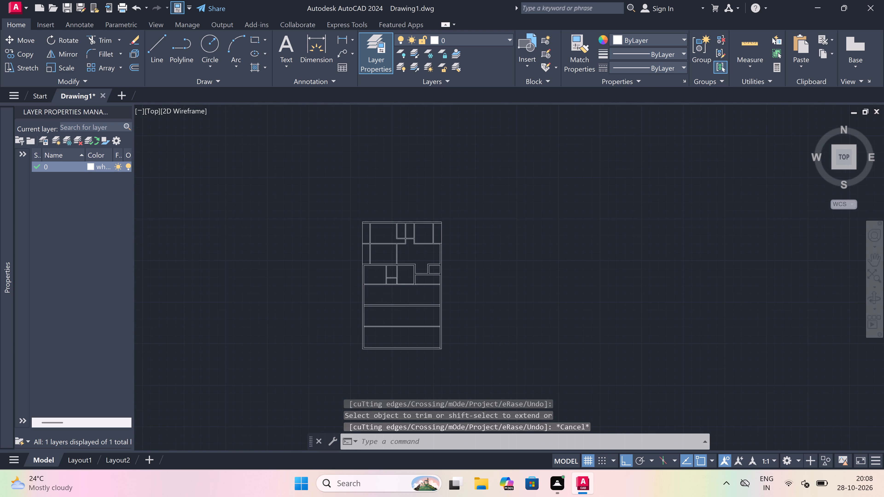
scroll(390, 285, "up", 1)
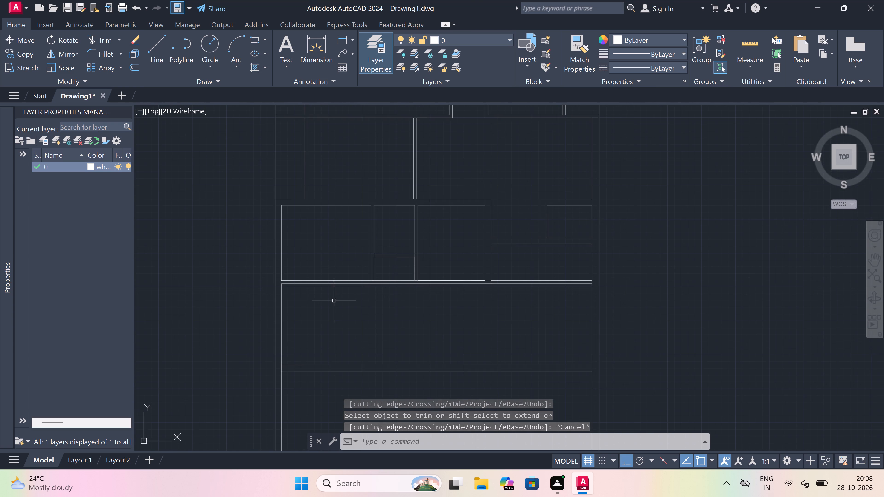
key("space")
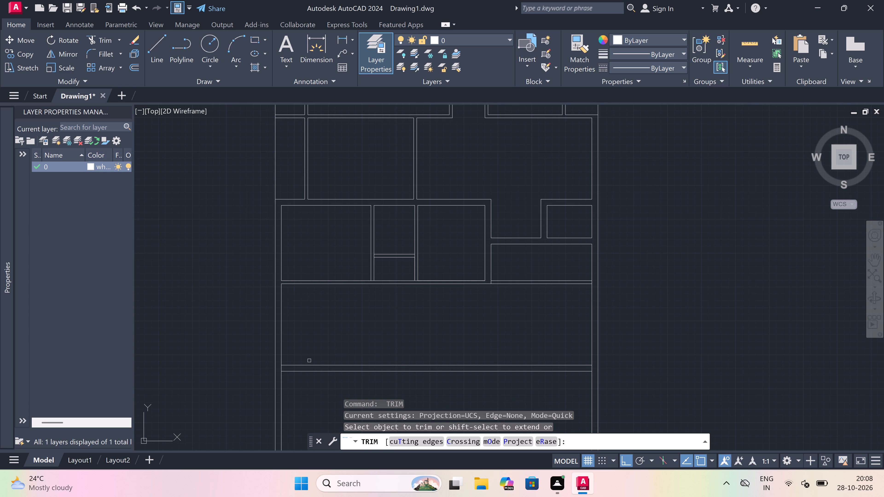
scroll(282, 367, "up", 3)
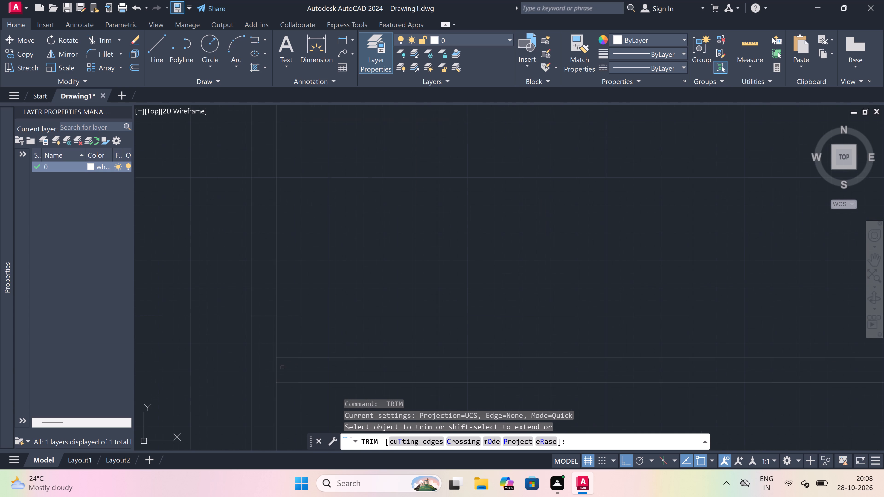
left_click(271, 373)
left_click(284, 368)
scroll(285, 368, "down", 4)
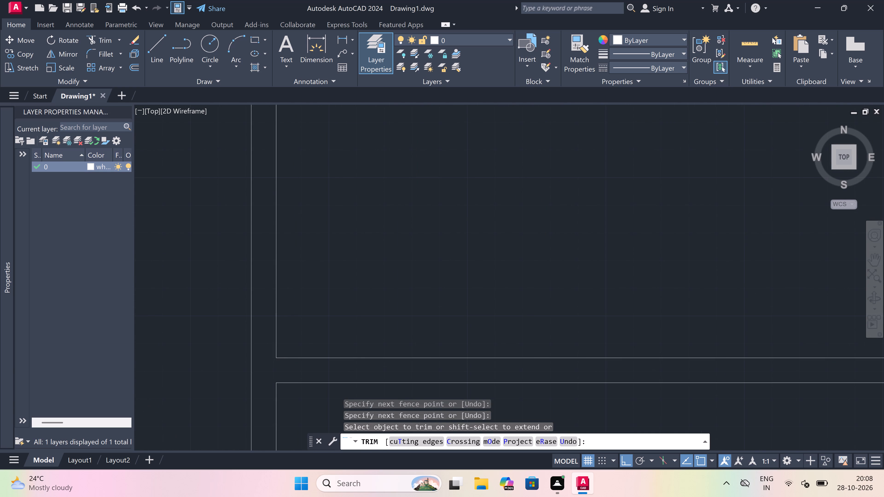
key("Escape")
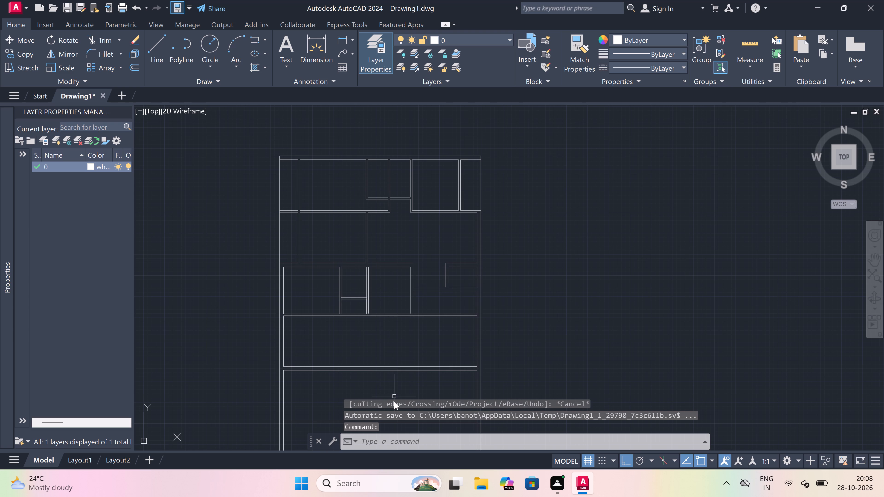
Extend both faces of the 9" vertical wall beside the central rooms down to the 9" cross wall below.
scroll(394, 402, "up", 1)
scroll(402, 363, "up", 2)
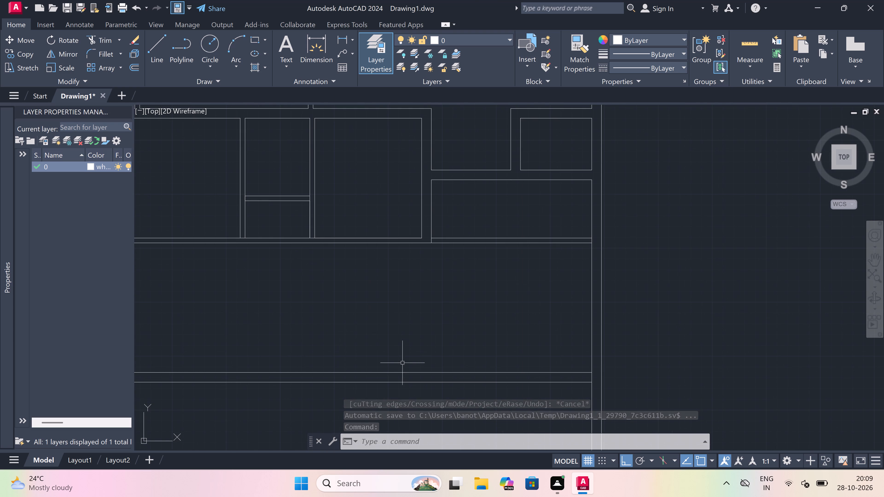
type("ex")
key("space")
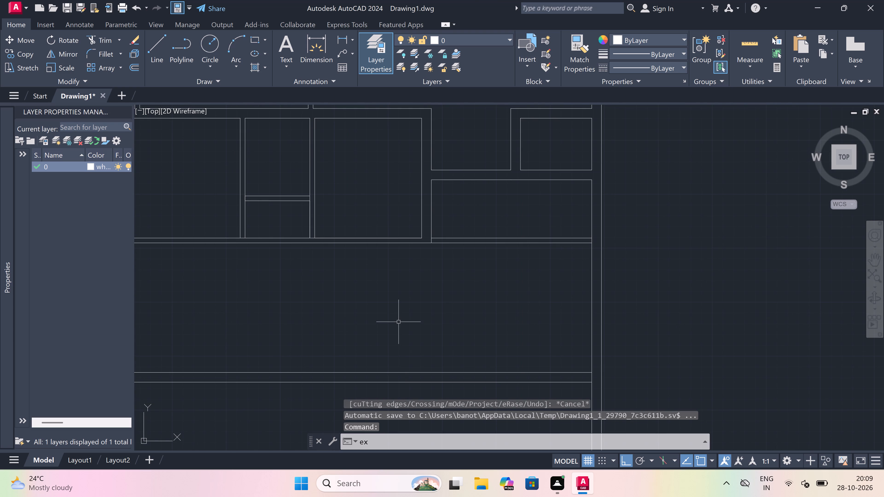
left_click(396, 225)
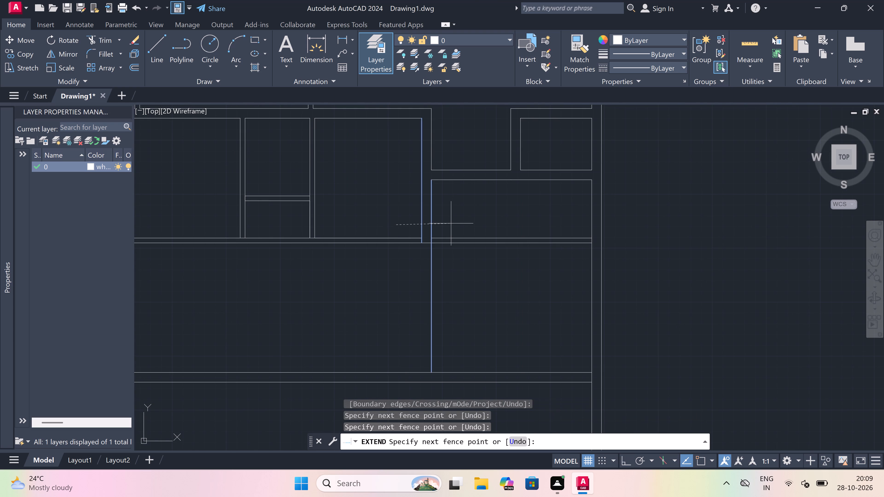
left_click(452, 223)
left_click_drag(447, 221, 444, 221)
left_click(403, 231)
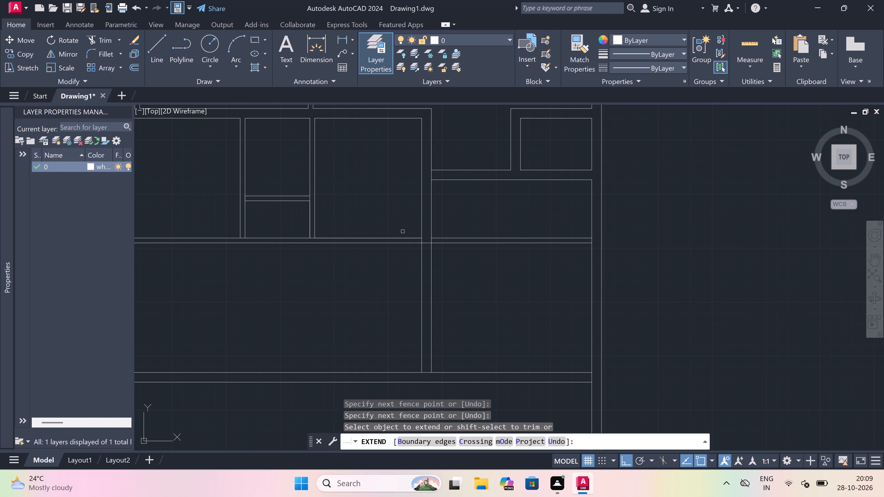
key("Escape")
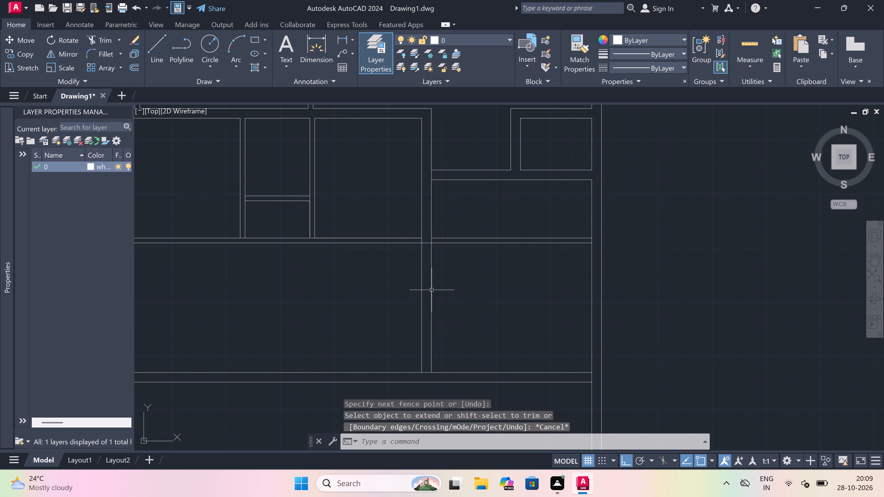
Trim the overlapping lines where the extended 9" vertical wall crosses the 4.5" cross wall to open the junction.
type("tr")
key("space")
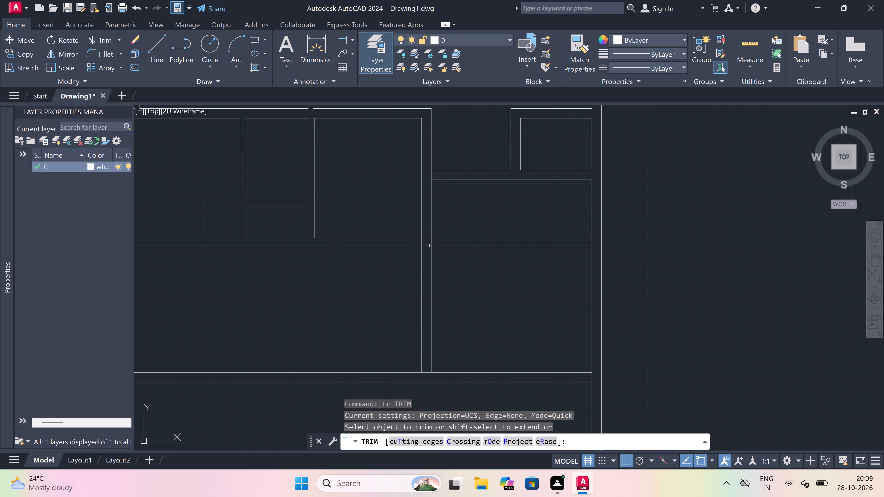
scroll(428, 245, "up", 3)
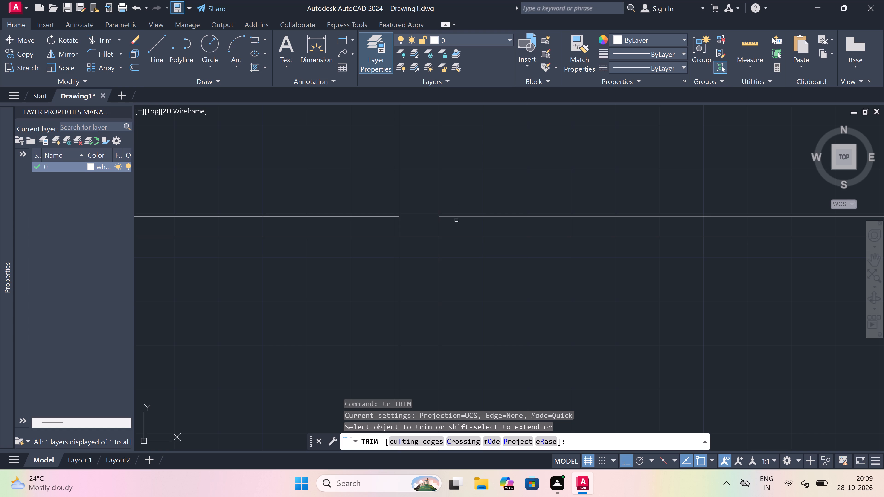
left_click(457, 222)
left_click(396, 220)
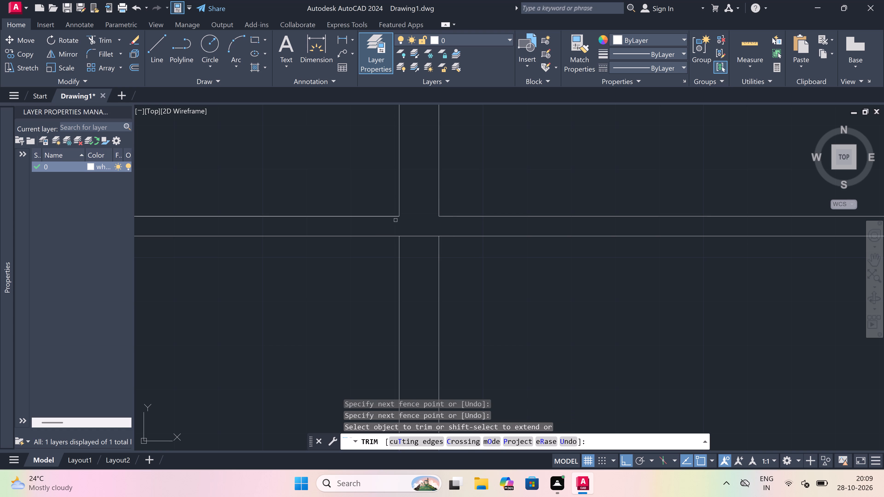
left_click(424, 231)
left_click(423, 270)
key("Escape")
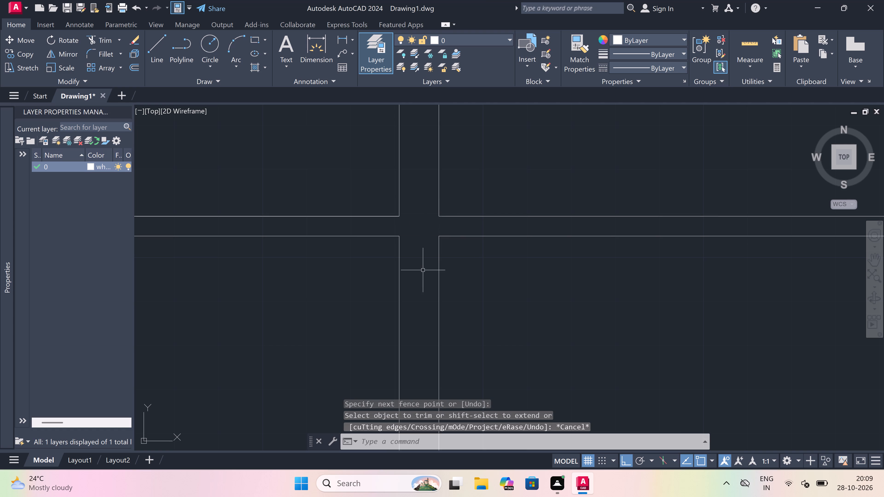
Draw a 9" wide vertical wall outline in the right-hand room, from the 4.5" wall's upper face to the 9" cross wall's lower face.
scroll(423, 270, "down", 7)
scroll(424, 289, "up", 2)
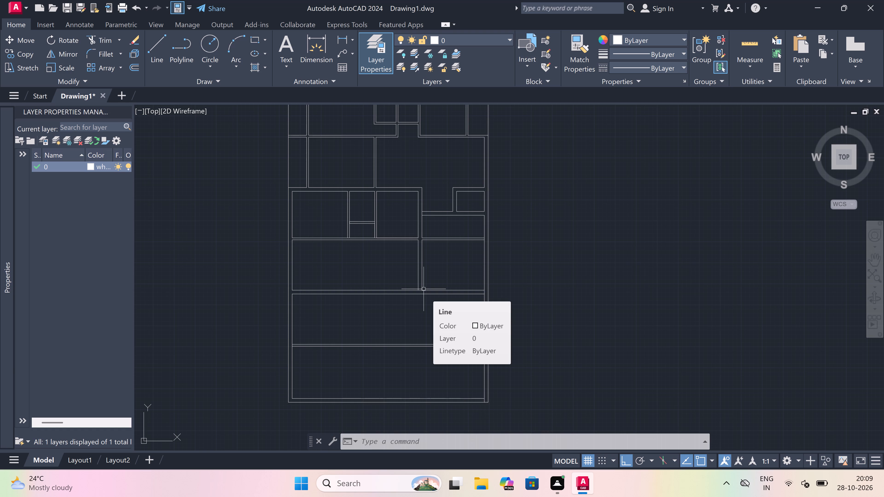
scroll(456, 273, "up", 1)
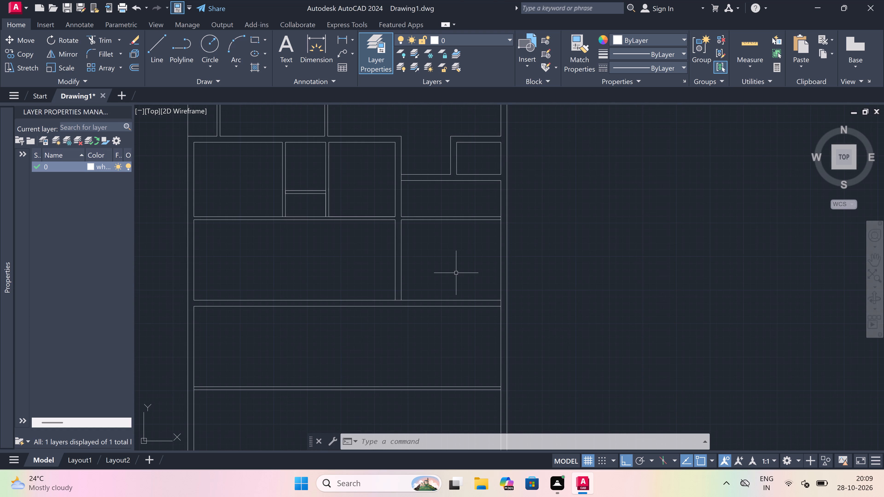
key("l")
key("space")
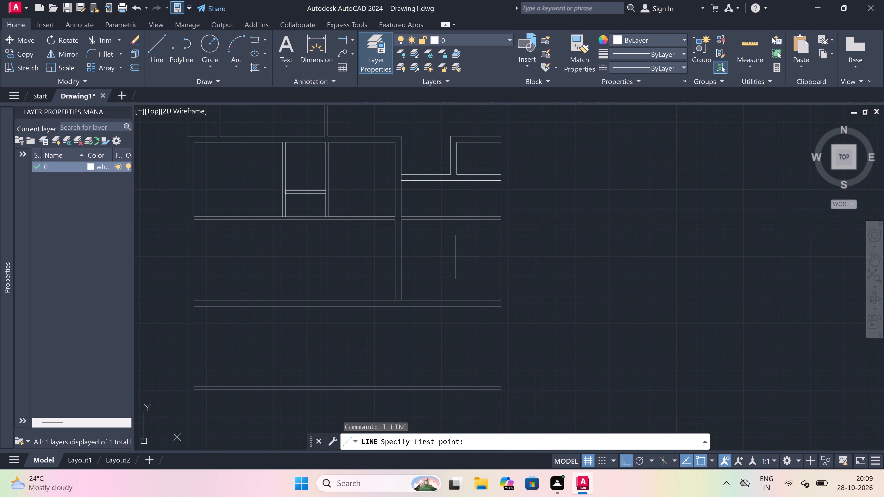
scroll(456, 257, "up", 1)
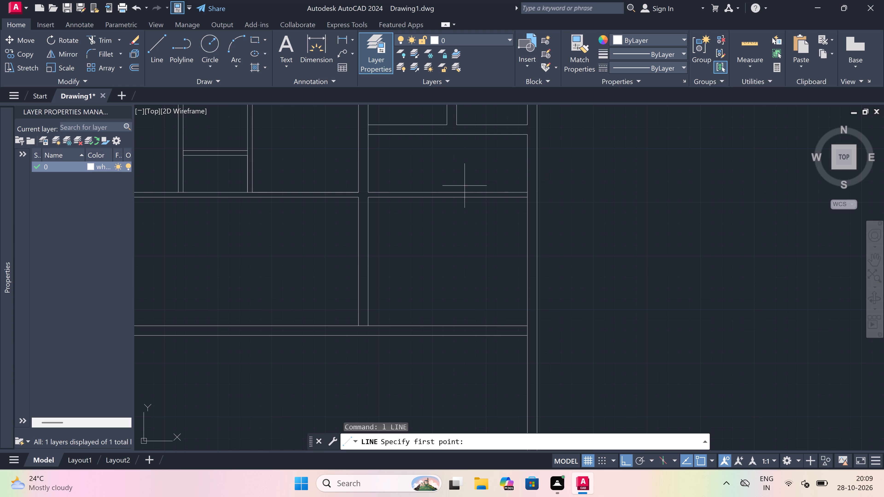
left_click(429, 193)
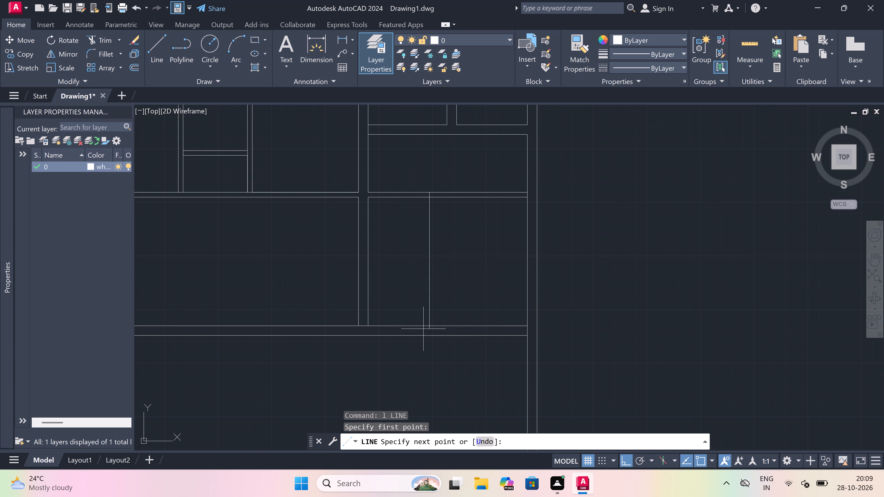
left_click(429, 337)
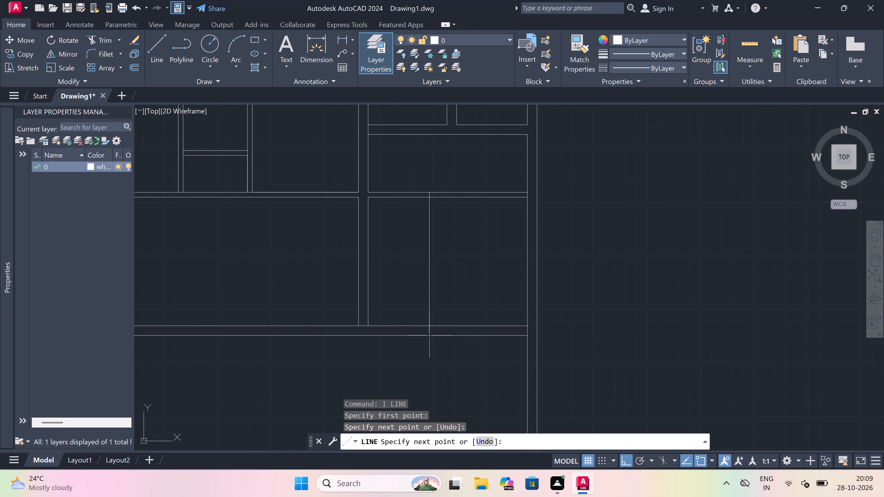
key("9")
key("shift+quotedbl")
key("space")
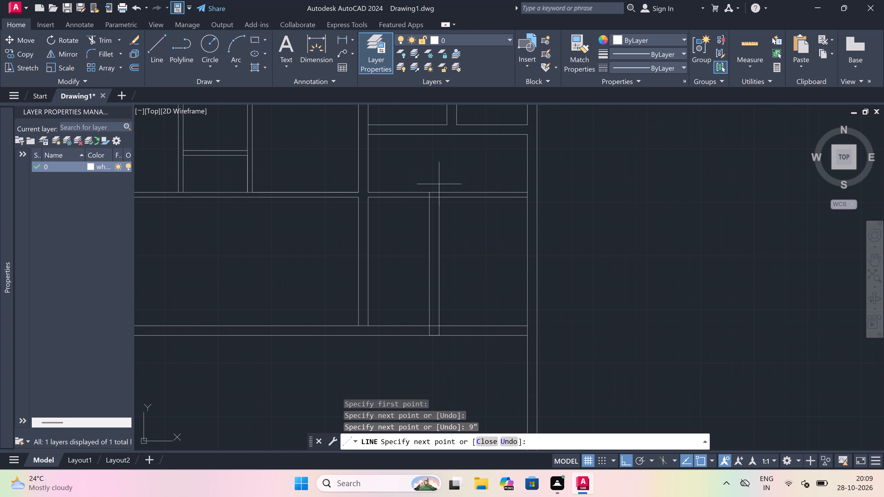
left_click(438, 193)
key("Escape")
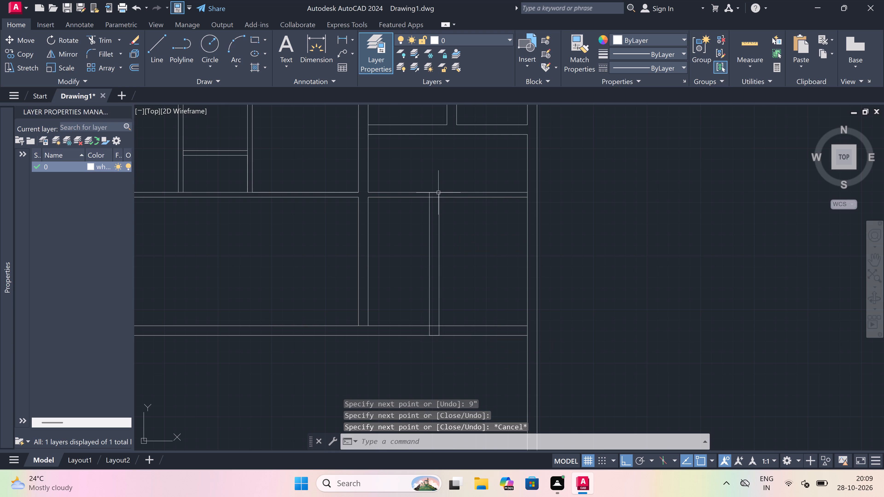
Trim the cross-wall lines inside the new 9" vertical wall at its junctions with the 9" and 4.5" cross walls.
type("tr")
key("space")
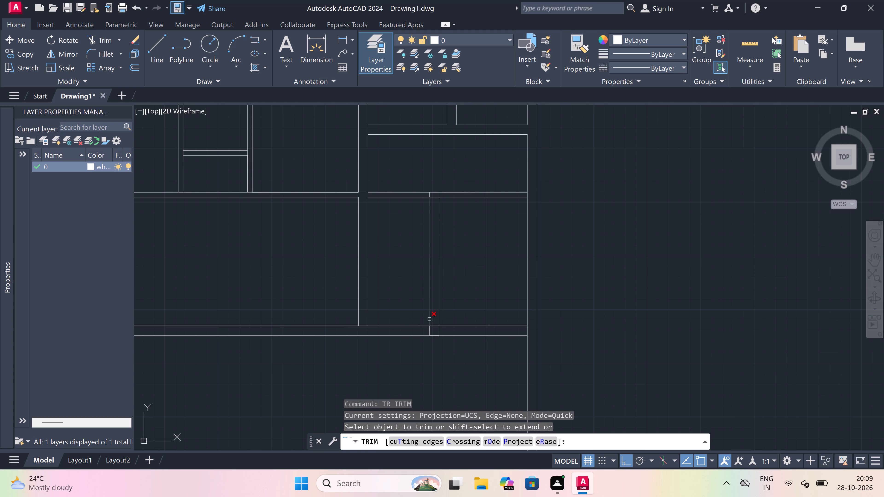
scroll(432, 327, "up", 1)
left_click_drag(436, 328, 436, 326)
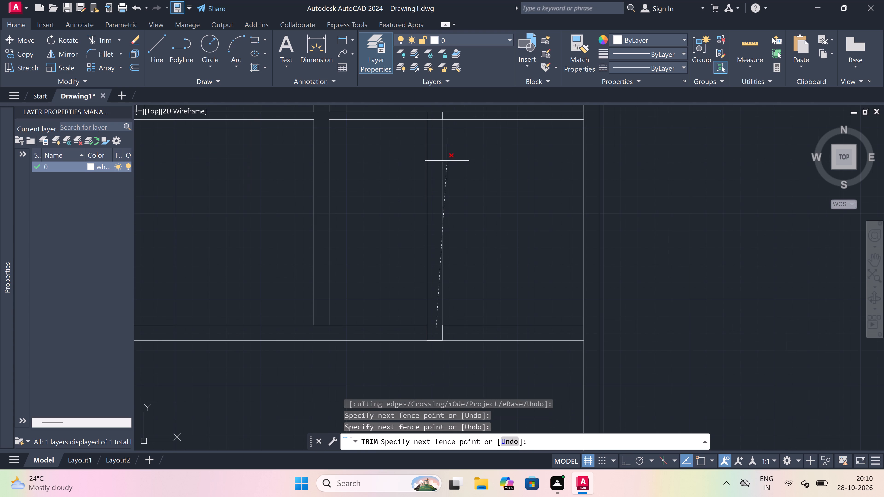
left_click(432, 114)
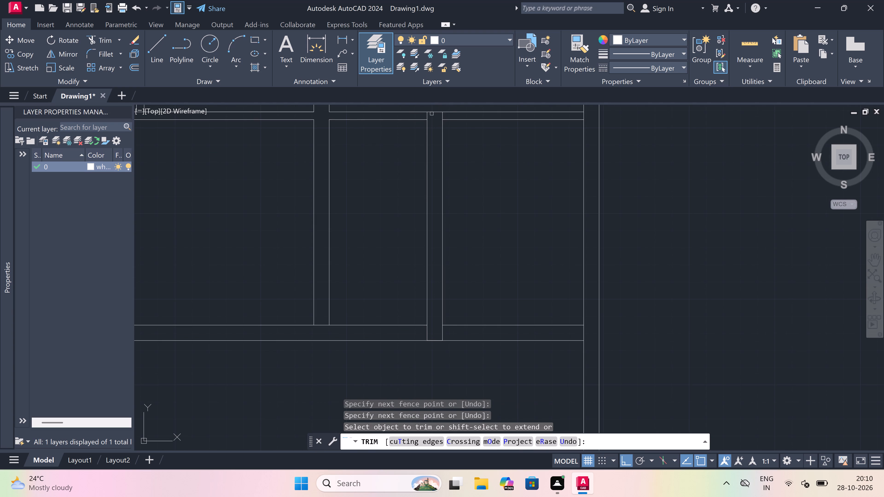
Trim away both faces of the 4.5" cross wall between the central 9" vertical wall and the new one.
scroll(434, 151, "down", 3)
scroll(439, 144, "up", 3)
scroll(439, 144, "down", 3)
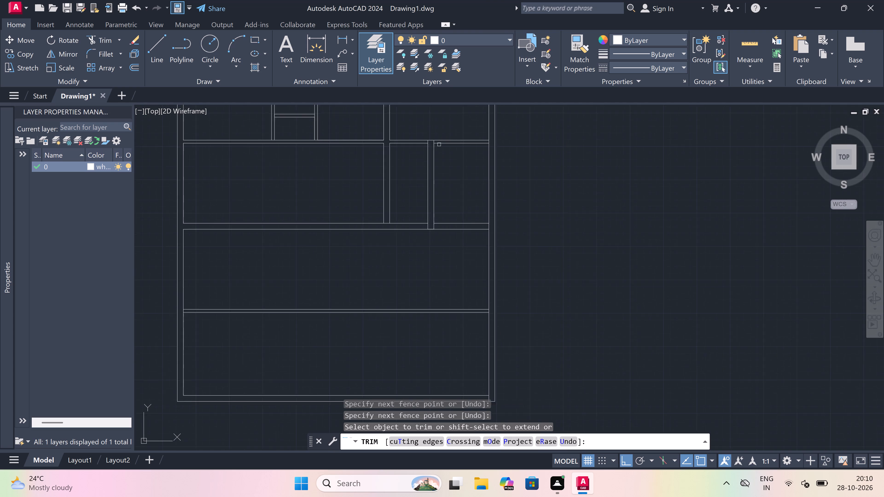
scroll(434, 129, "up", 3)
left_click(411, 168)
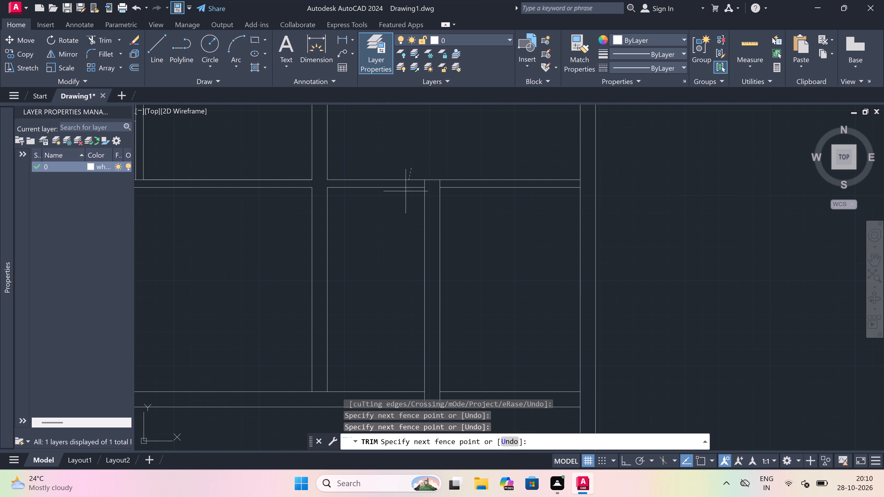
left_click(393, 245)
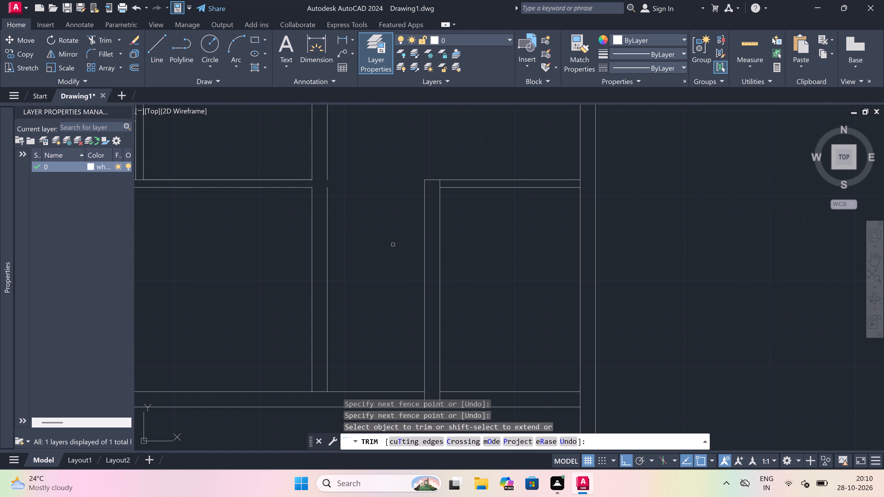
Extend the central 9" vertical wall's right face upward to close the gap where the 4.5" cross wall was removed.
key("Escape")
type("ex")
key("space")
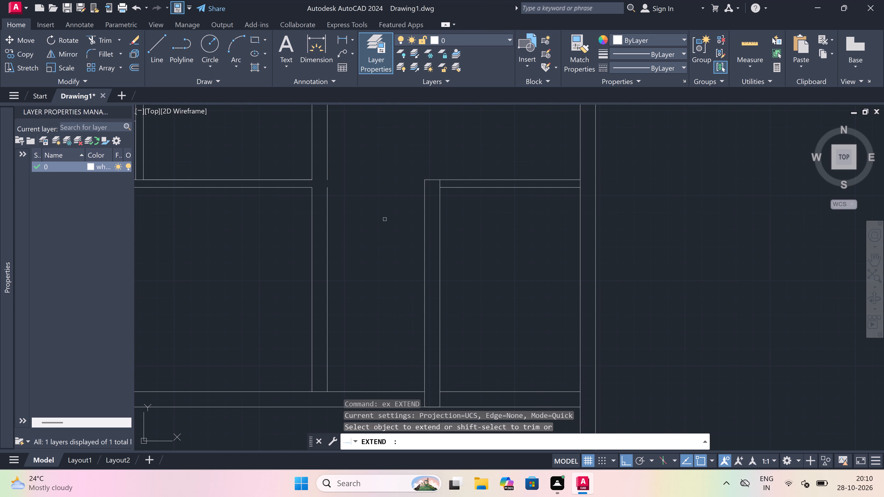
left_click(328, 248)
left_click(328, 242)
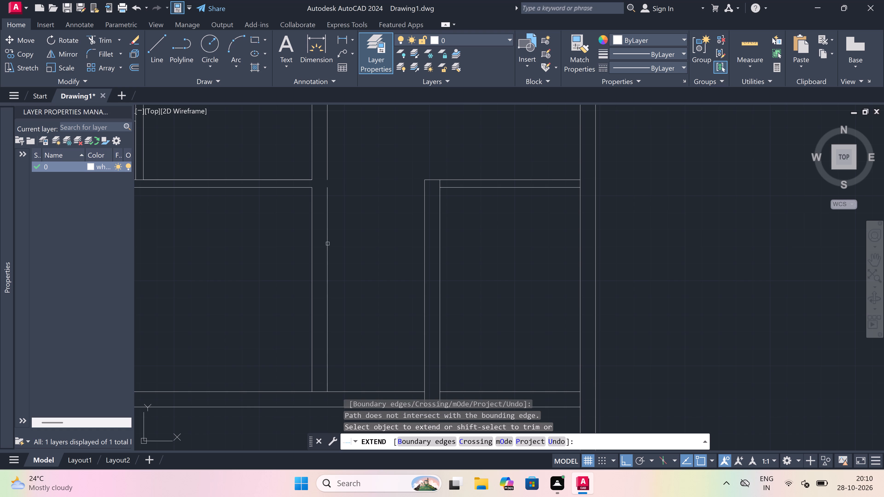
scroll(328, 237, "down", 1)
left_click(328, 237)
key("Escape")
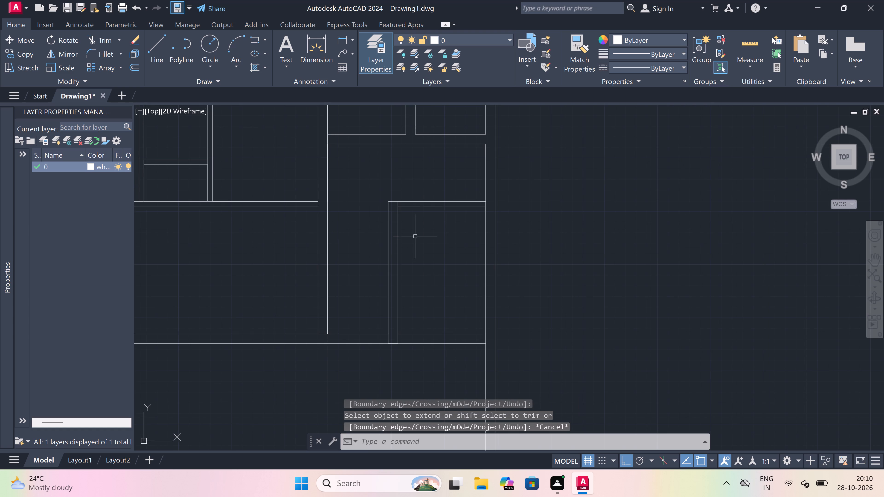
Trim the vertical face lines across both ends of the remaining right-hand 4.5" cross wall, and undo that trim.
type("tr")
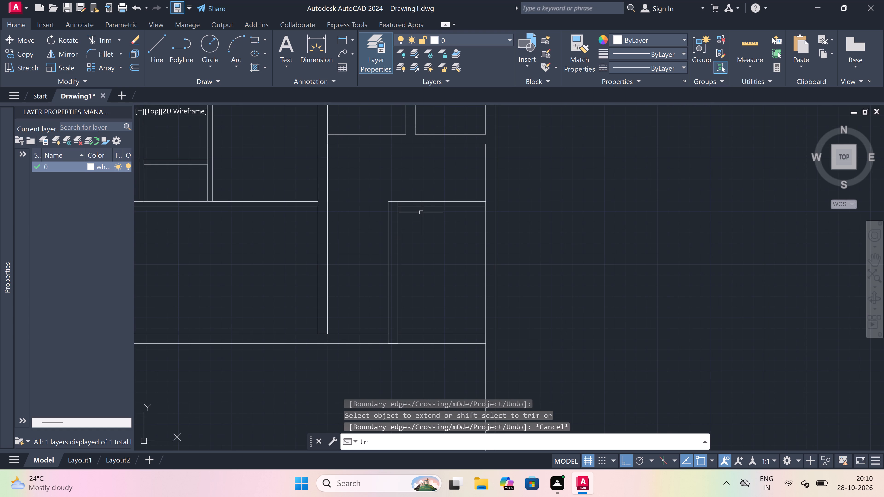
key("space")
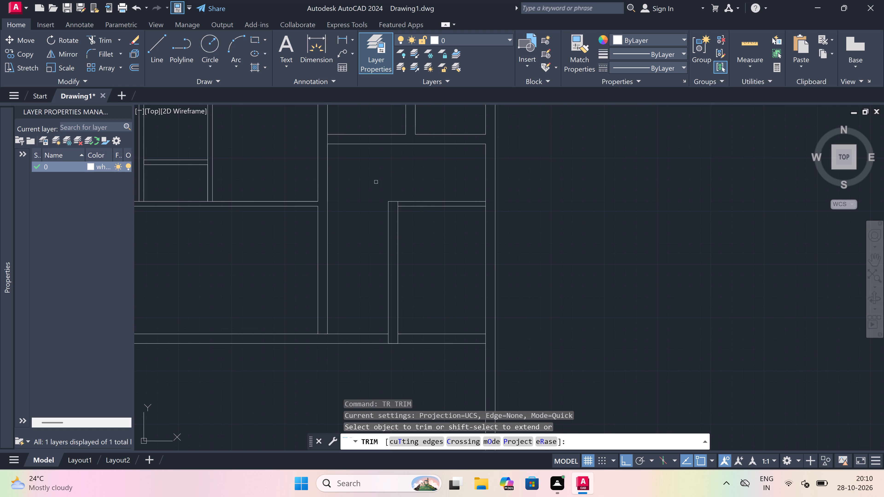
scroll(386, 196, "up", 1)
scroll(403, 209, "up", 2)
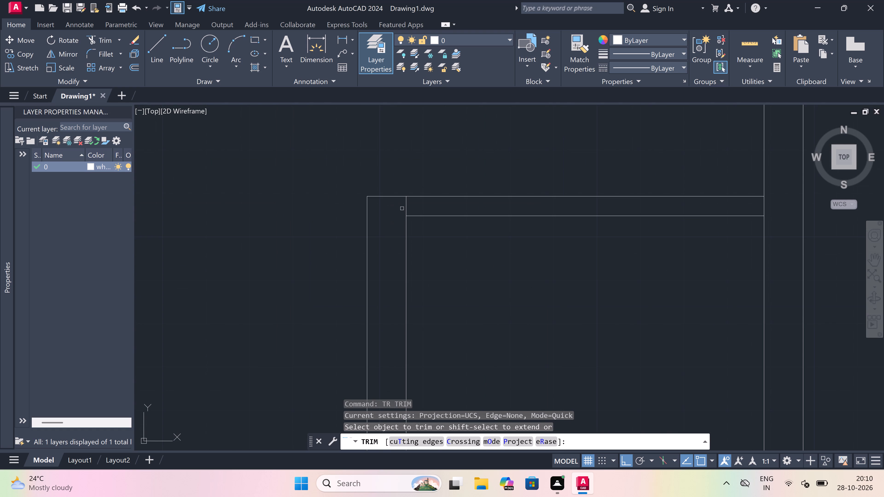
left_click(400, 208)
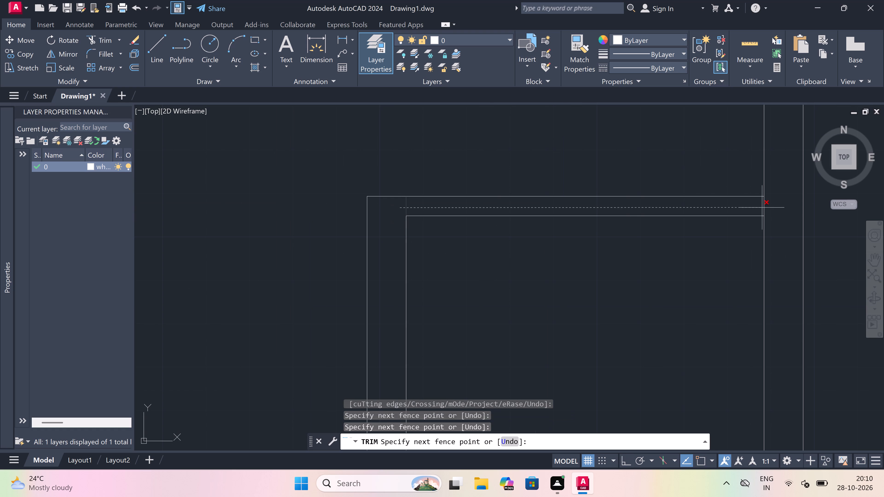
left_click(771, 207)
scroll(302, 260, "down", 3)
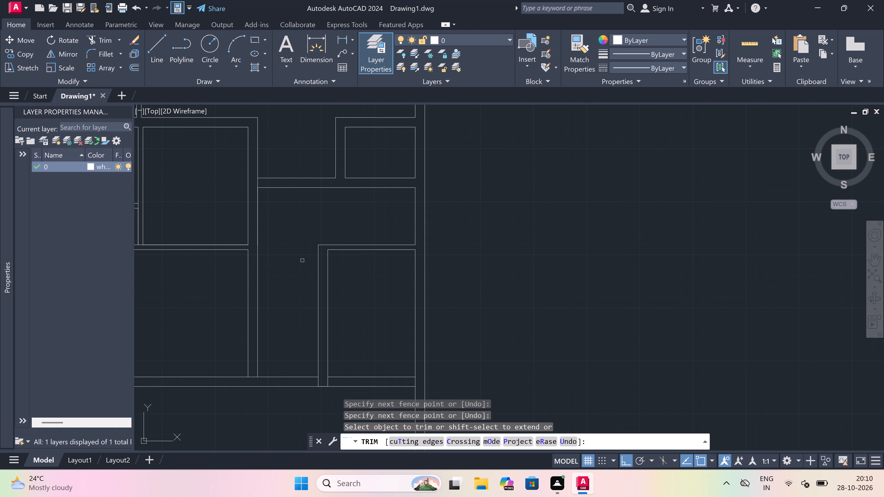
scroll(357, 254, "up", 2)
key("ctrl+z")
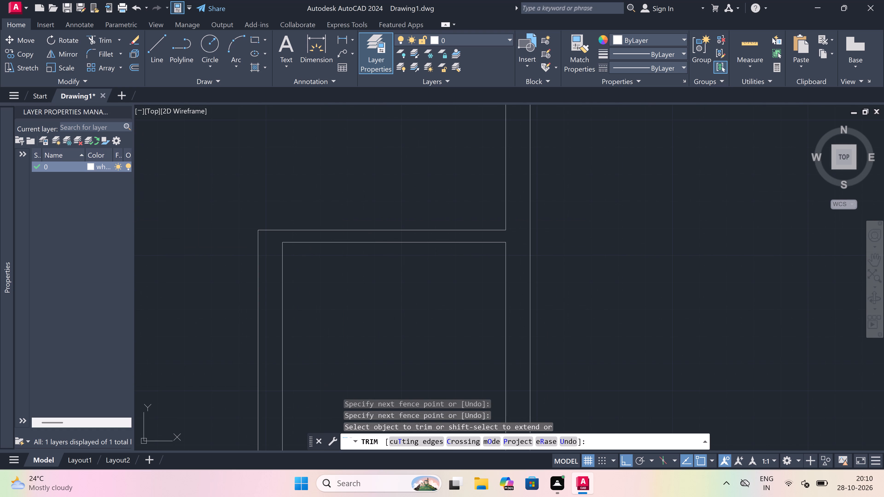
Trim away both faces of the 4.5" cross wall between the new 9" vertical wall and the right outer wall.
left_click(442, 189)
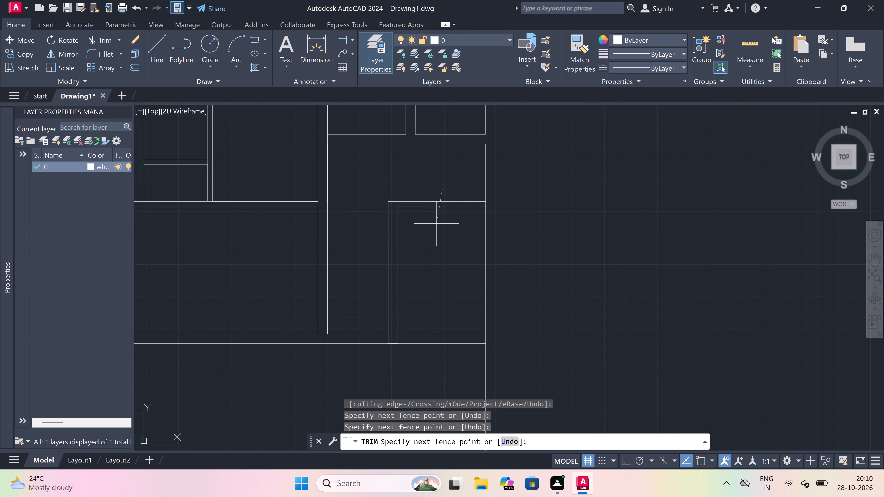
left_click(435, 240)
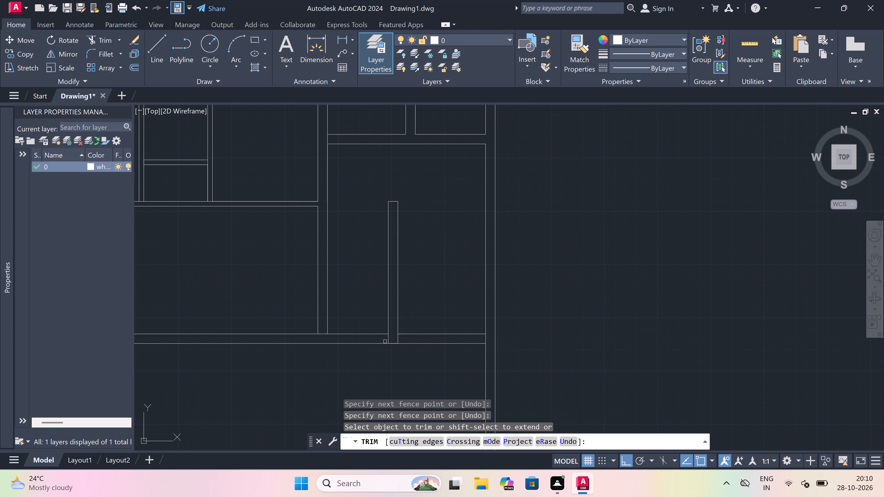
scroll(348, 350, "up", 1)
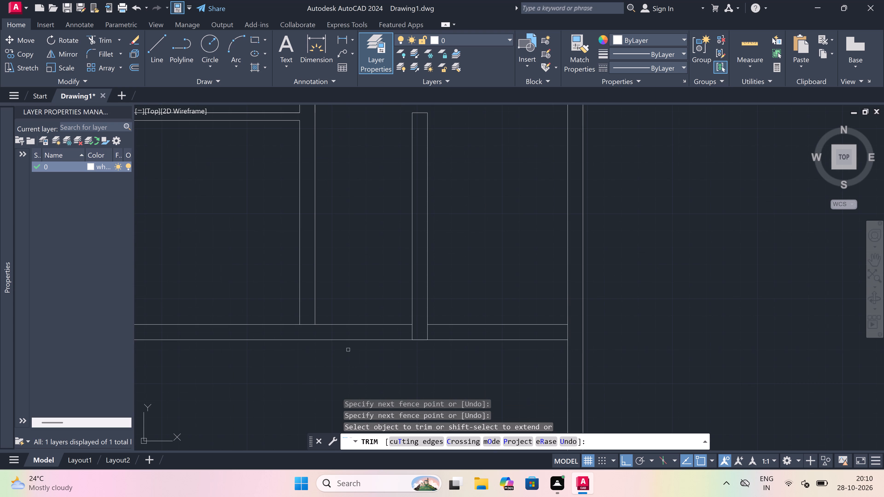
Extend the central 9" vertical wall's right face down to the lower face of the 9" cross wall.
key("Escape")
type("ex")
key("space")
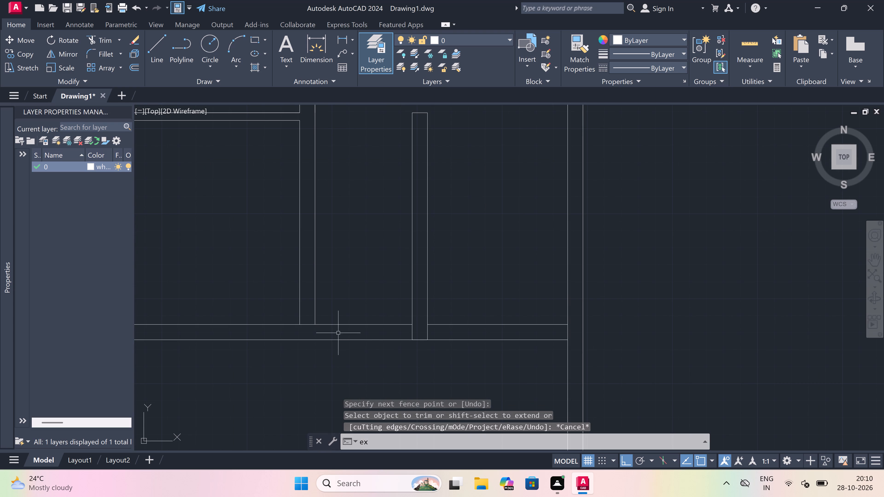
left_click(316, 260)
key("Escape")
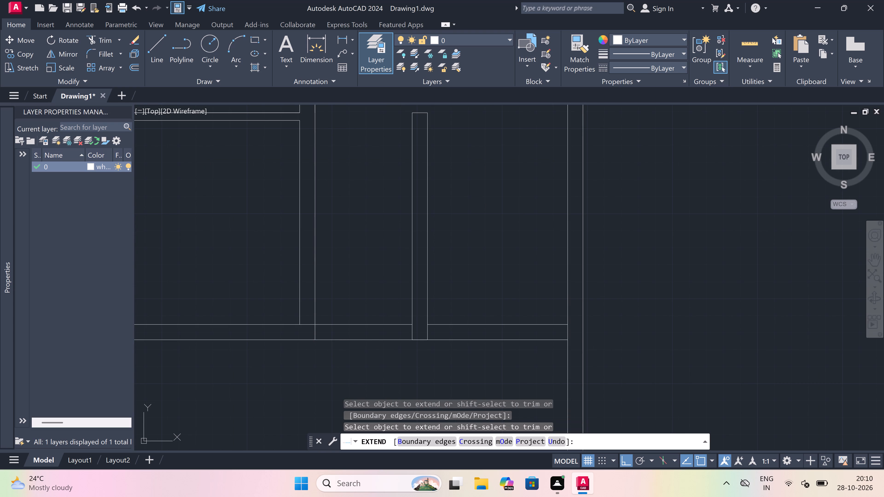
Trim away the 9" cross wall between the two vertical walls and its upper face inside the central wall's corner.
key("t")
key("r")
key("space")
left_click(357, 309)
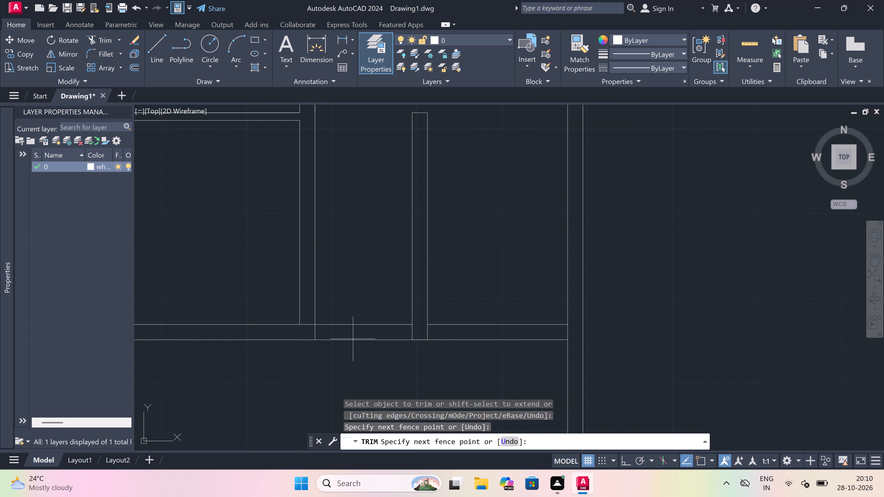
left_click(353, 354)
left_click(308, 327)
left_click(307, 318)
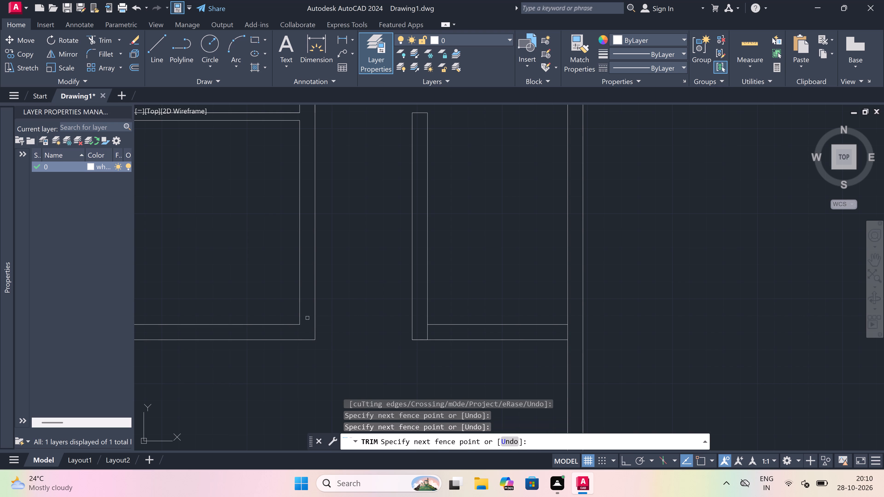
Trim the vertical face lines across both ends of the 9" cross wall between the new vertical wall and right outer wall.
scroll(307, 318, "down", 1)
scroll(385, 311, "up", 1)
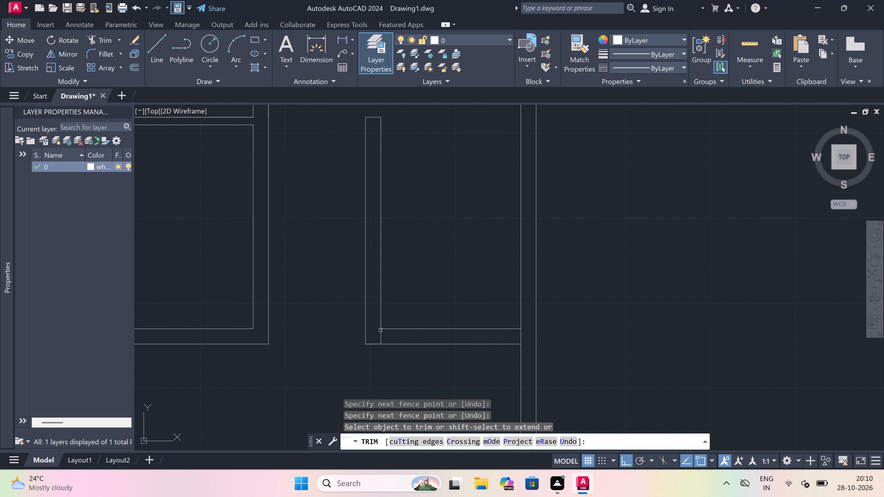
left_click(378, 335)
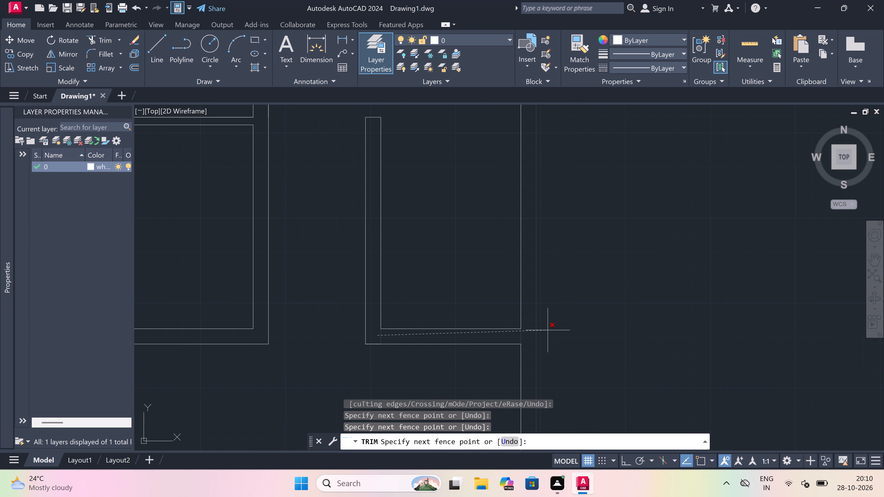
left_click(534, 335)
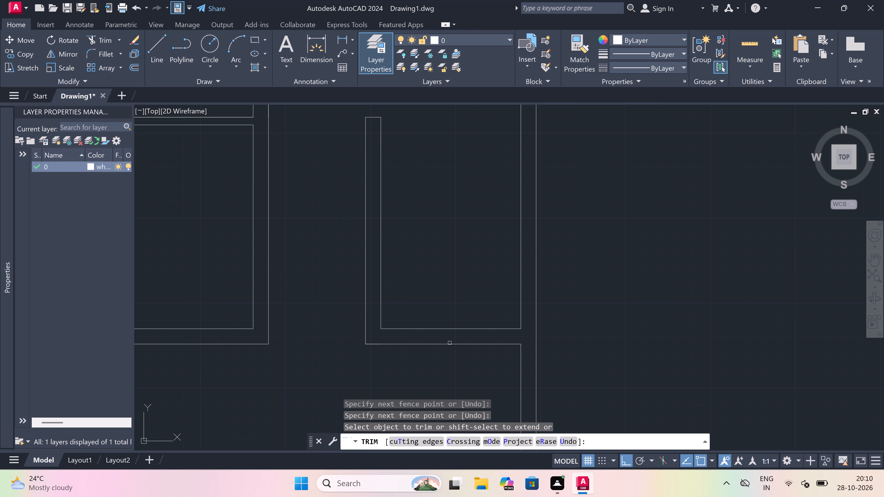
key("Escape")
Offset the left outer wall's inner face 3'3" to the right in the area below the large left room.
scroll(439, 342, "down", 3)
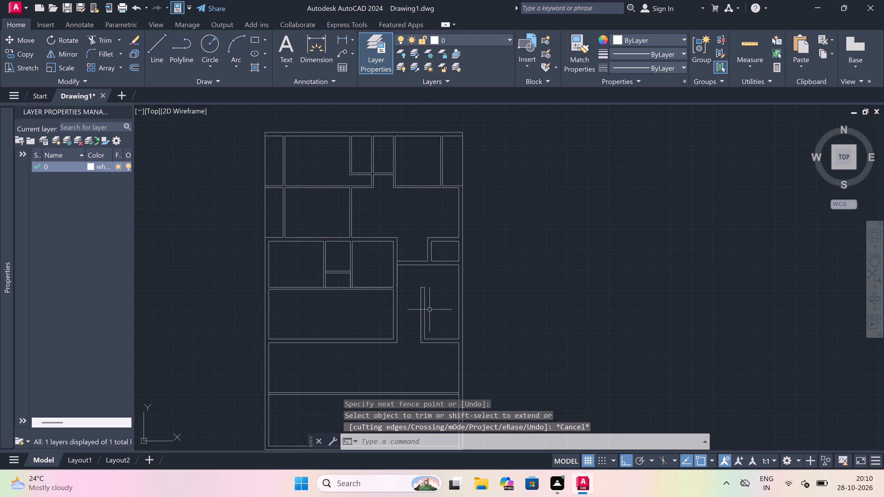
scroll(420, 280, "down", 2)
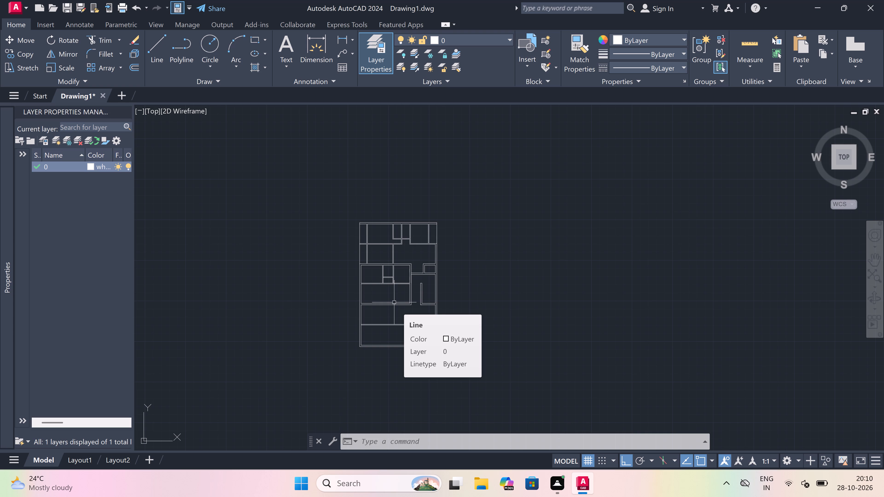
scroll(396, 295, "down", 3)
scroll(393, 295, "up", 3)
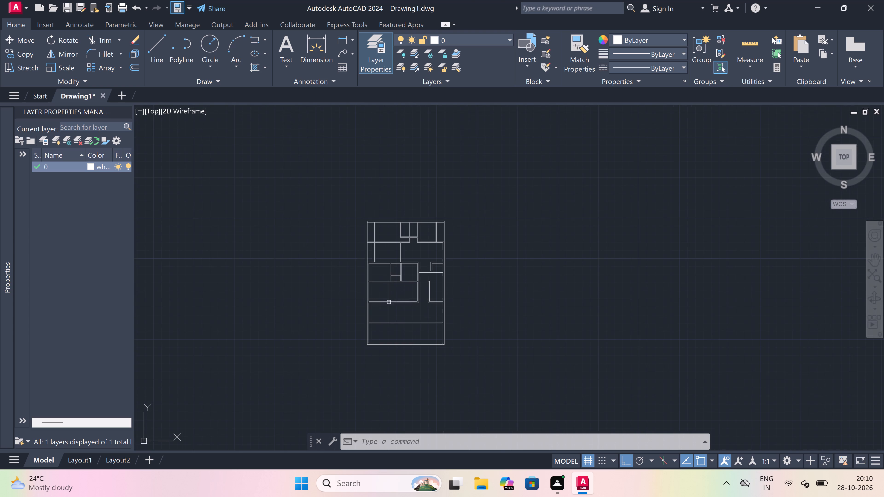
scroll(380, 312, "up", 2)
scroll(351, 306, "up", 1)
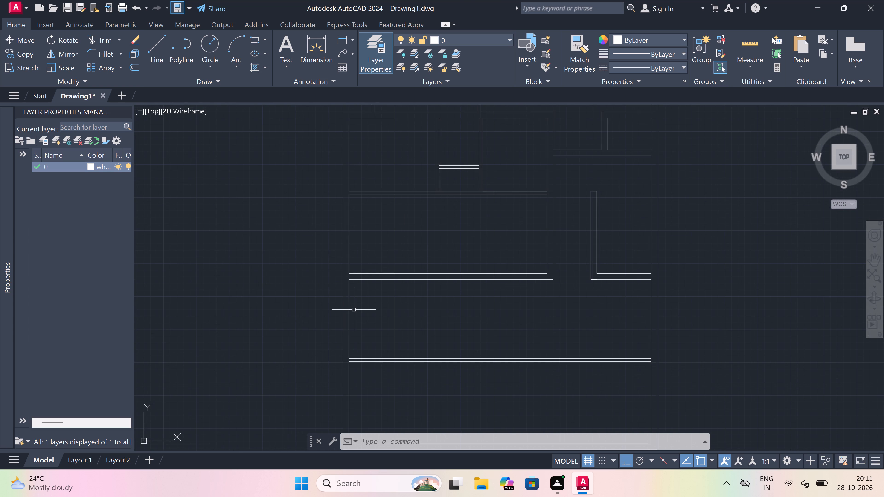
key("o")
key("space")
left_click(351, 321)
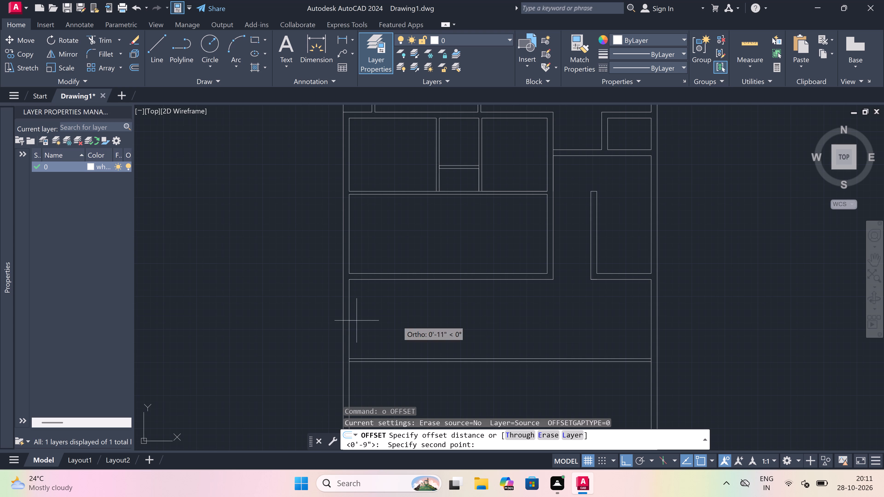
key("2")
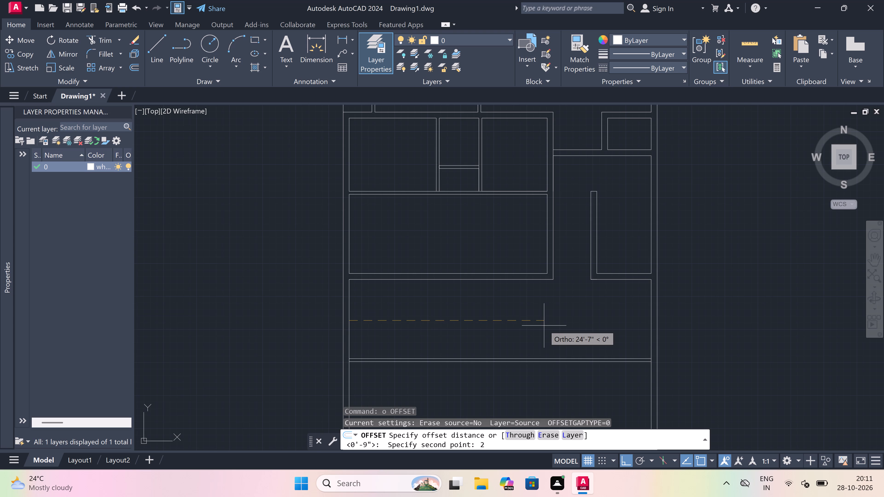
key("BackSpace")
key("3")
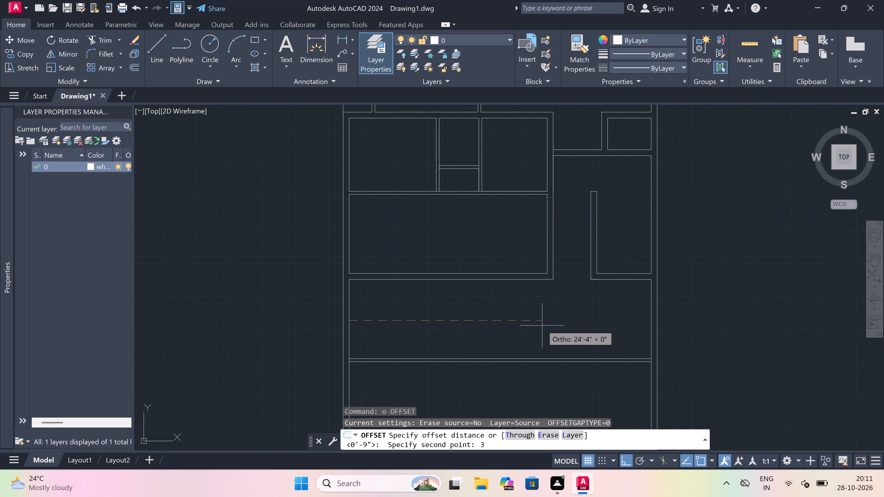
key("apostrophe")
key("3")
key("shift+quotedbl")
key("space")
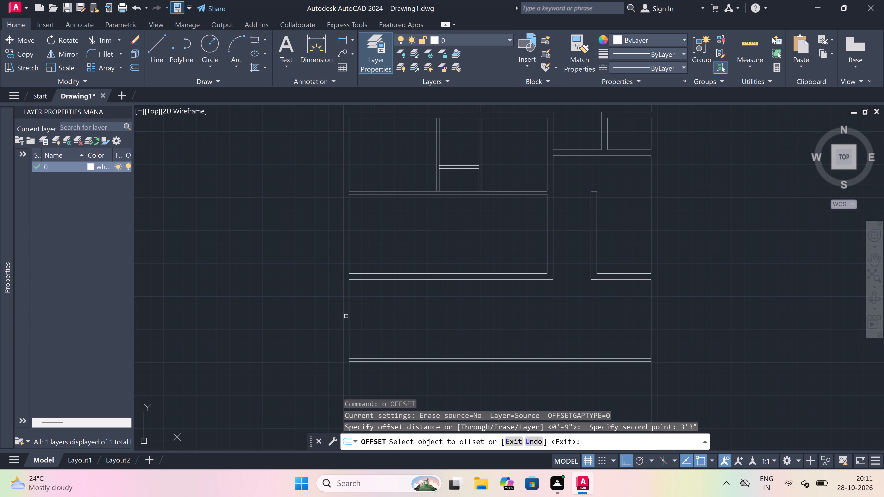
left_click_drag(348, 314, 358, 312)
left_click(401, 308)
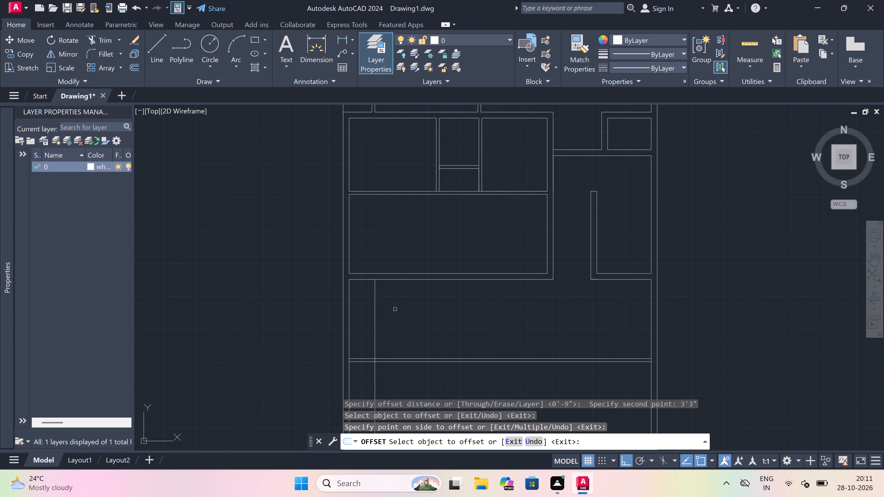
key("Escape")
Offset the new vertical line 4.5" to the right to form a partition wall.
key("space")
left_click(379, 311)
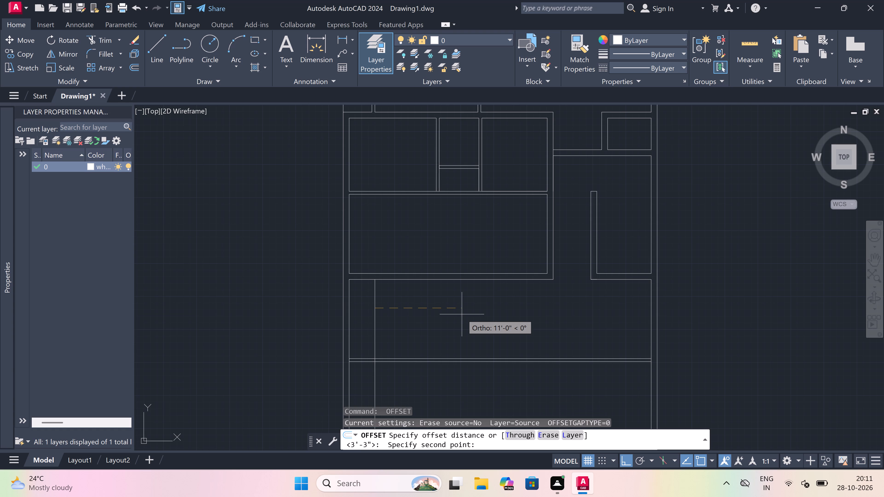
key("4")
key("period")
key("5")
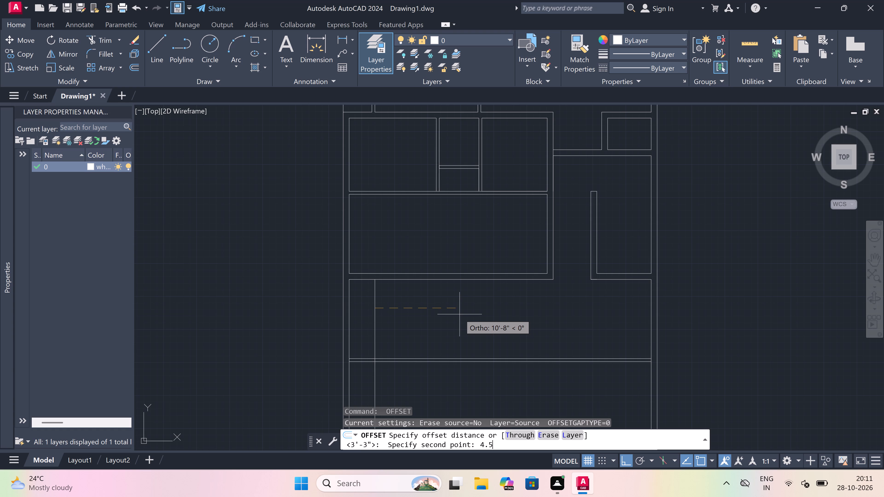
key("shift+quotedbl")
key("space")
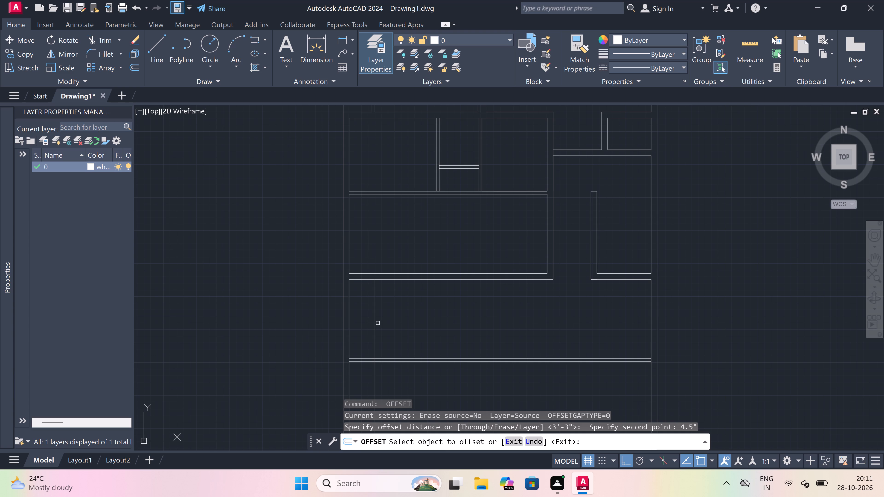
left_click_drag(374, 316, 392, 315)
left_click(395, 315)
key("Escape")
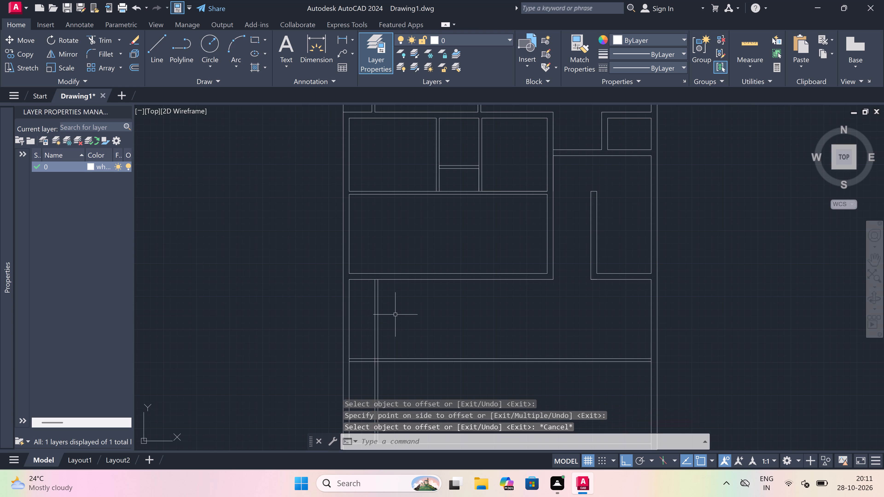
Offset the partition's right face 11' to the right for the next room's width.
key("space")
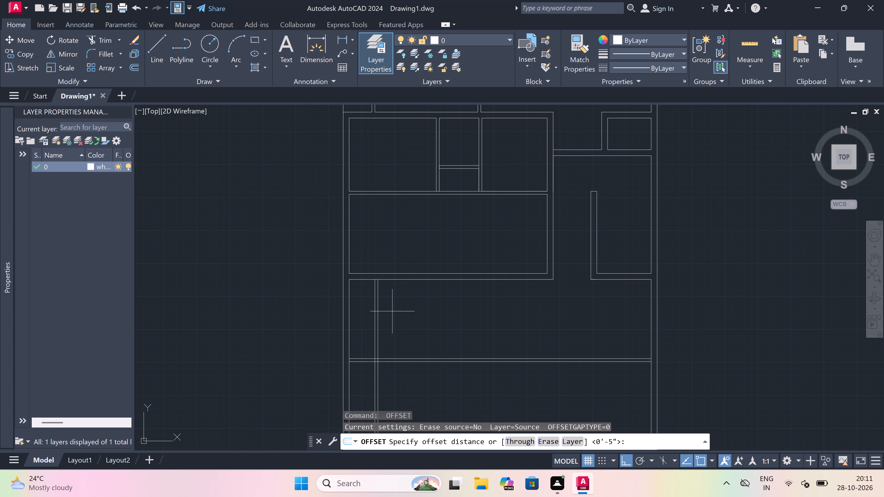
left_click_drag(382, 313, 388, 314)
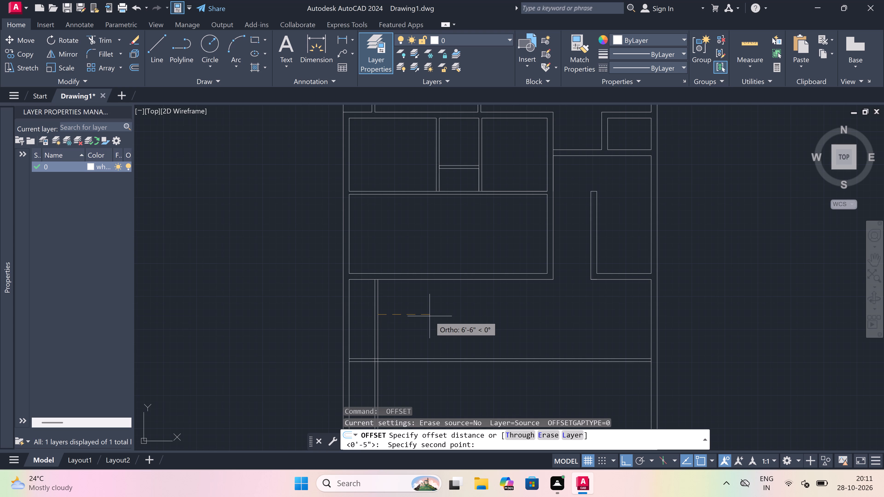
type("11")
key("apostrophe")
key("space")
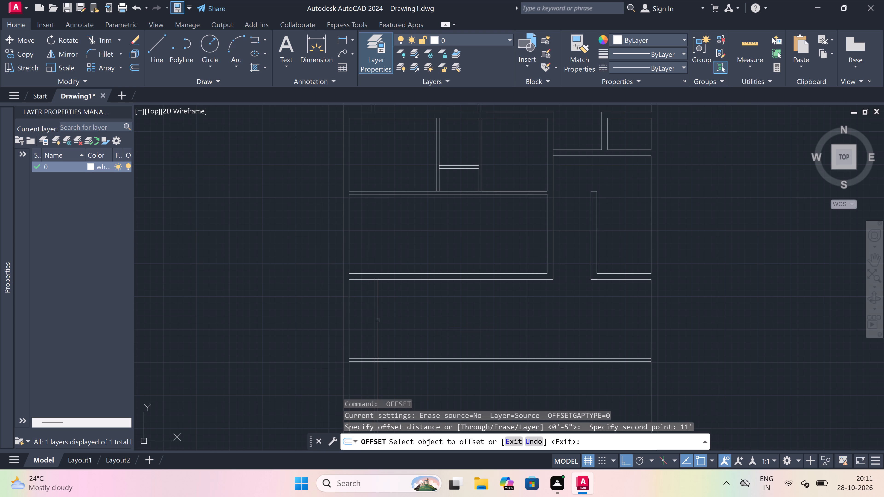
left_click_drag(377, 321, 456, 310)
left_click(460, 309)
key("Escape")
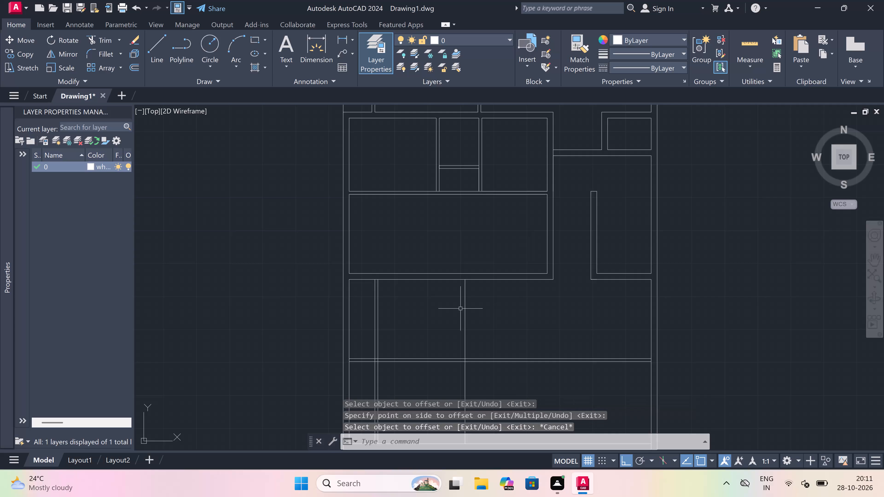
Offset the new vertical line 4.5" to the right to form the second partition wall.
key("space")
left_click(467, 312)
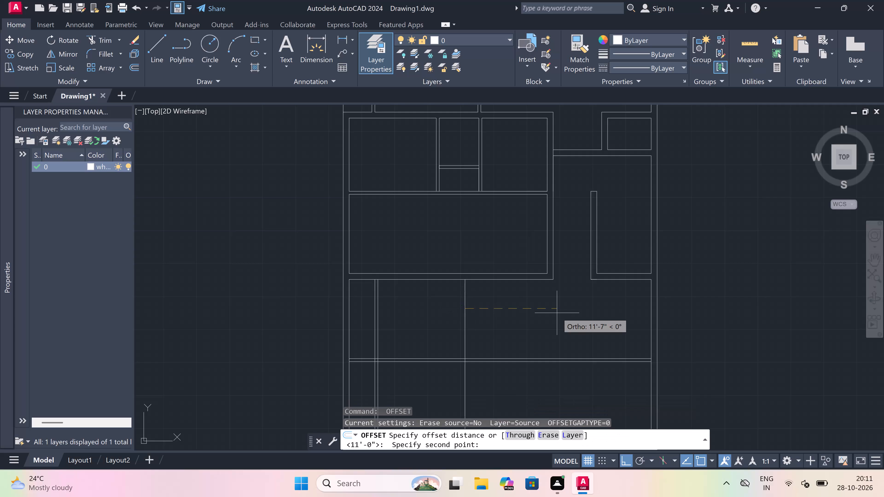
type("4.")
key("5")
key("shift+quotedbl")
key("space")
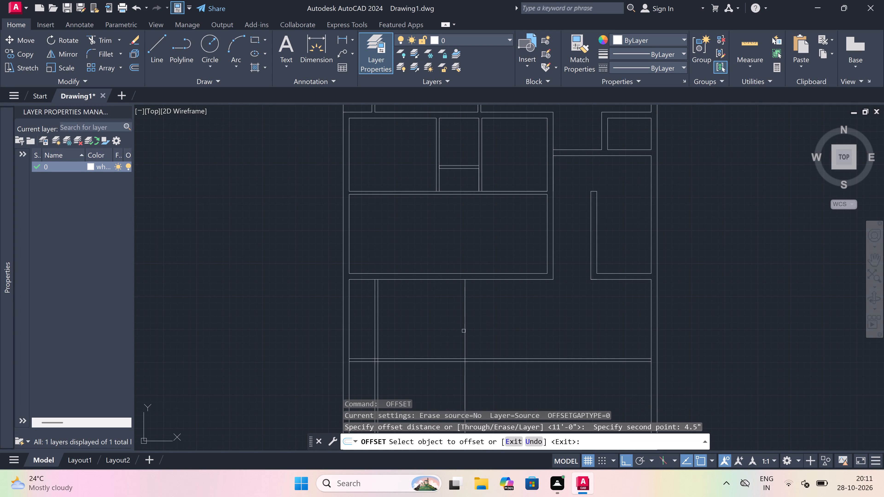
left_click_drag(464, 331, 506, 326)
left_click(513, 324)
key("Escape")
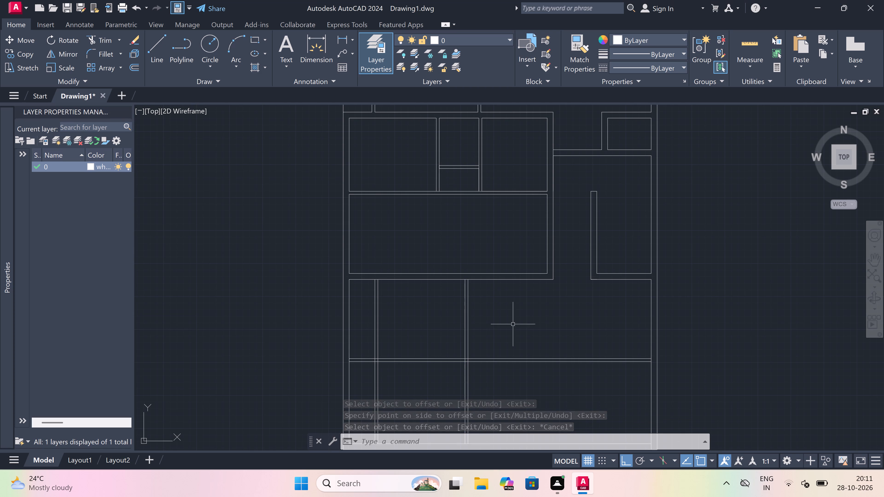
Trim the overlapping wall faces inside the crossing of the second partition and the lower 4.5" cross wall.
scroll(513, 324, "down", 2)
scroll(506, 345, "up", 2)
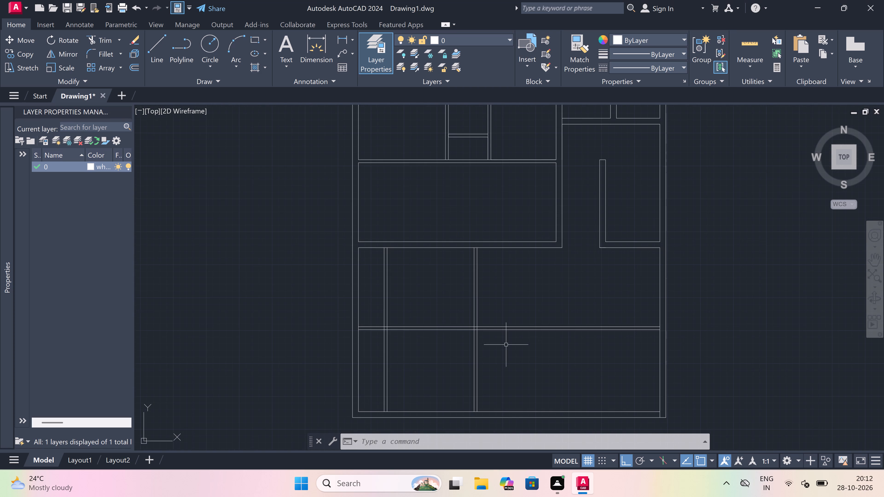
key("space")
key("Escape")
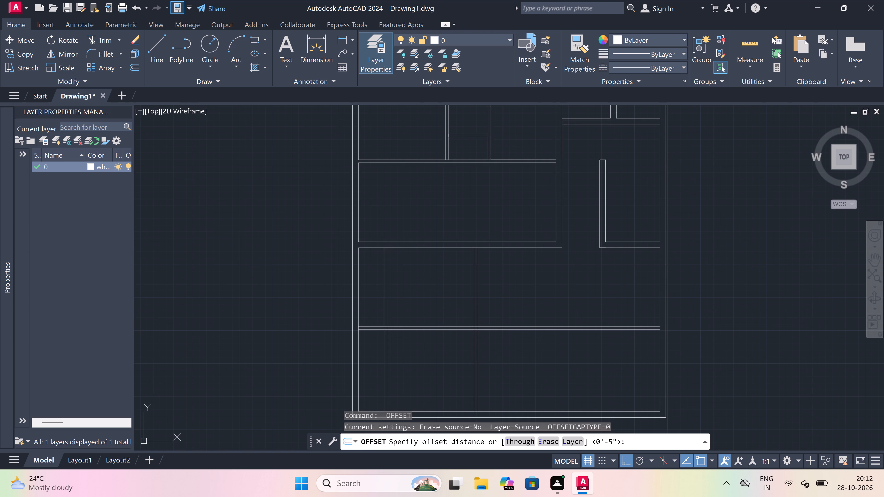
type("tr")
key("space")
scroll(479, 328, "up", 2)
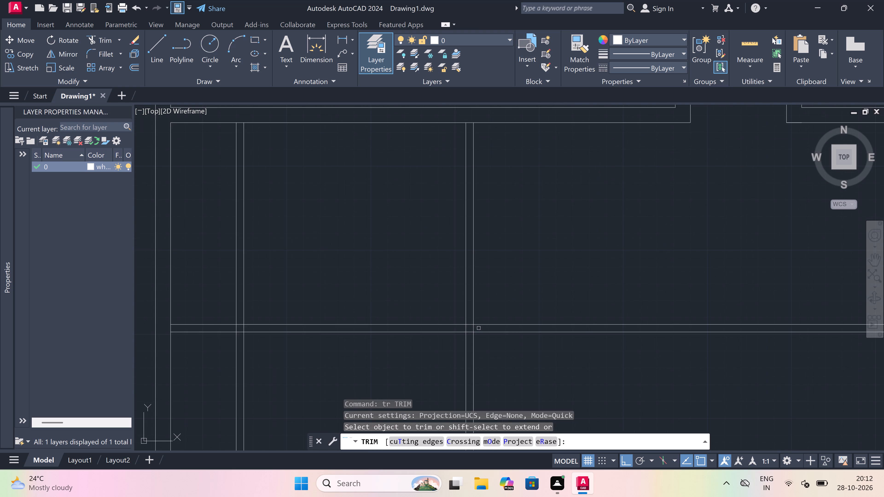
scroll(479, 328, "up", 1)
left_click(479, 328)
left_click(458, 327)
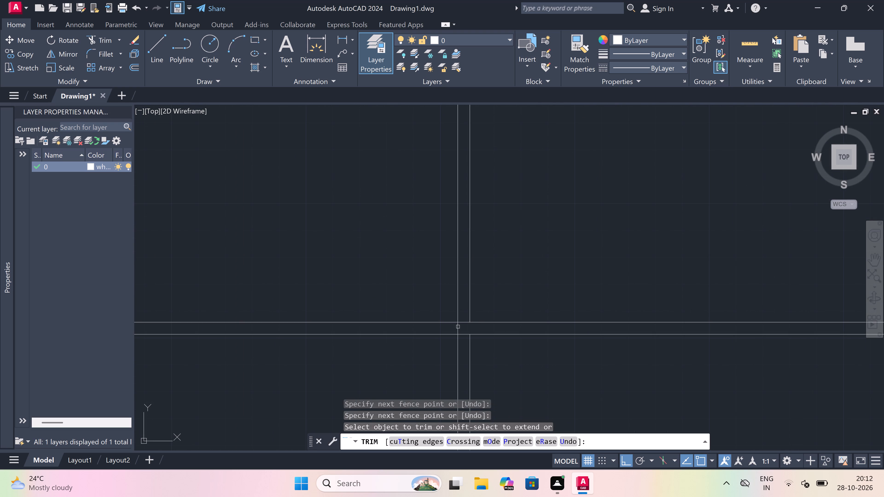
left_click(458, 327)
scroll(458, 327, "up", 1)
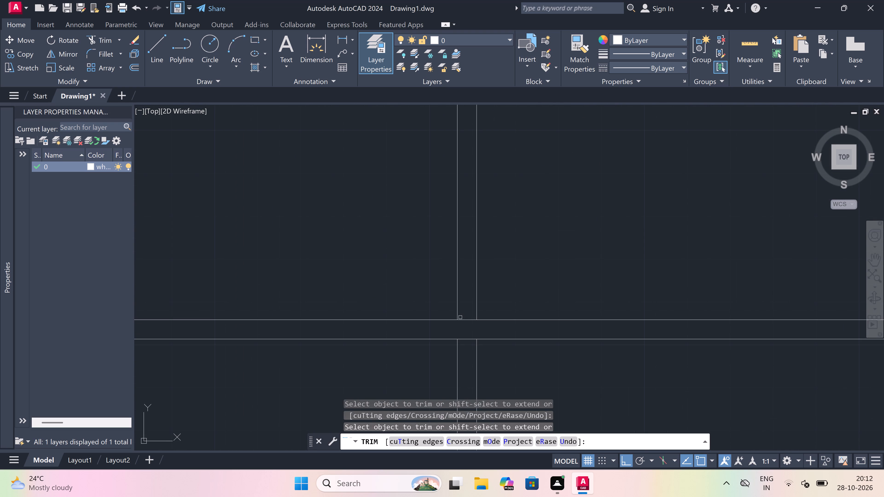
left_click(469, 312)
left_click(464, 375)
Trim the faces inside the lower cross wall's junctions with the left outer wall and the first 4.5" partition.
scroll(462, 316, "down", 2)
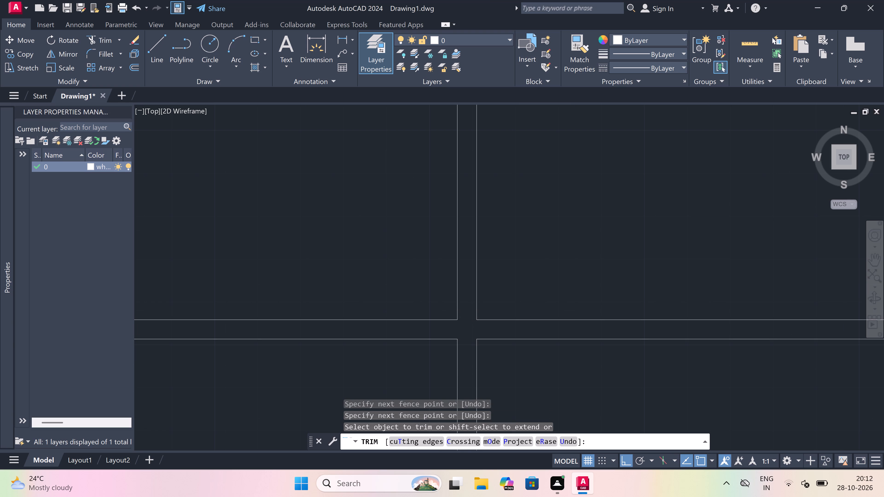
scroll(462, 316, "down", 3)
scroll(411, 322, "up", 2)
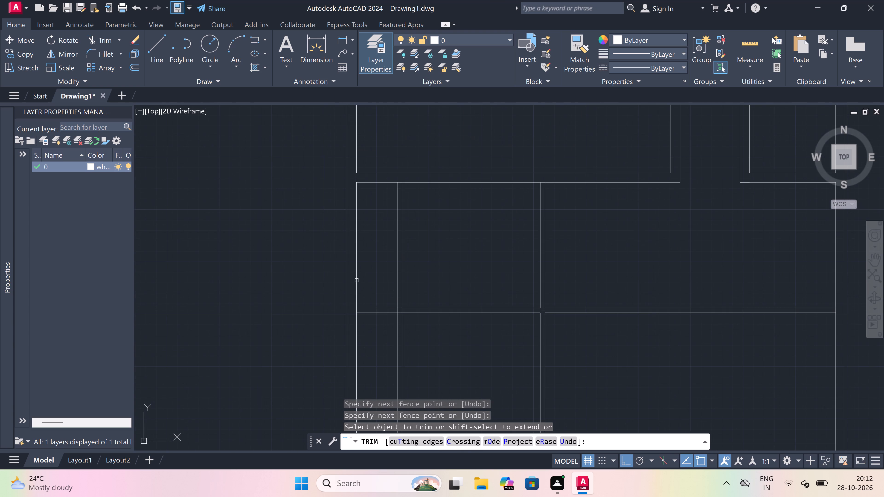
scroll(309, 294, "up", 1)
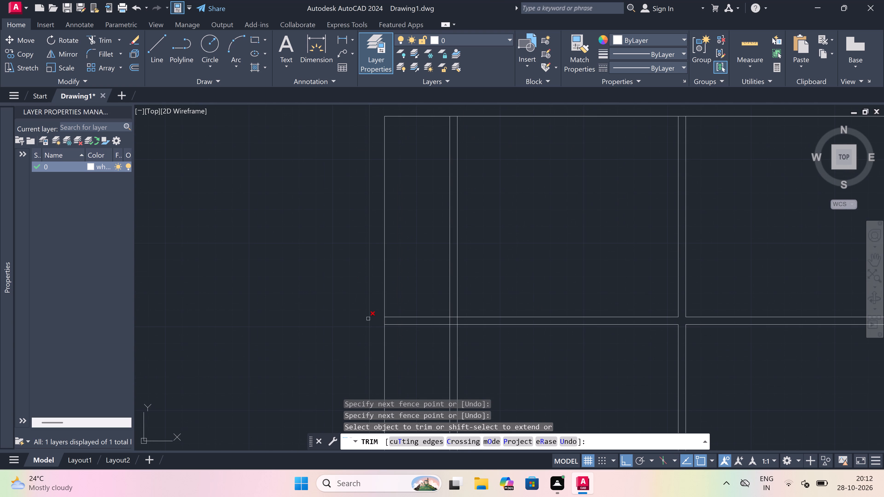
scroll(383, 320, "up", 2)
left_click(380, 319)
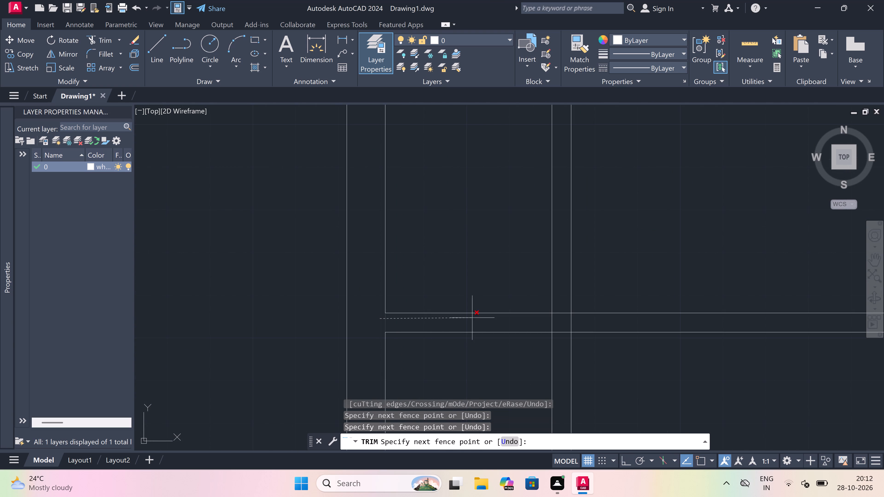
left_click(575, 322)
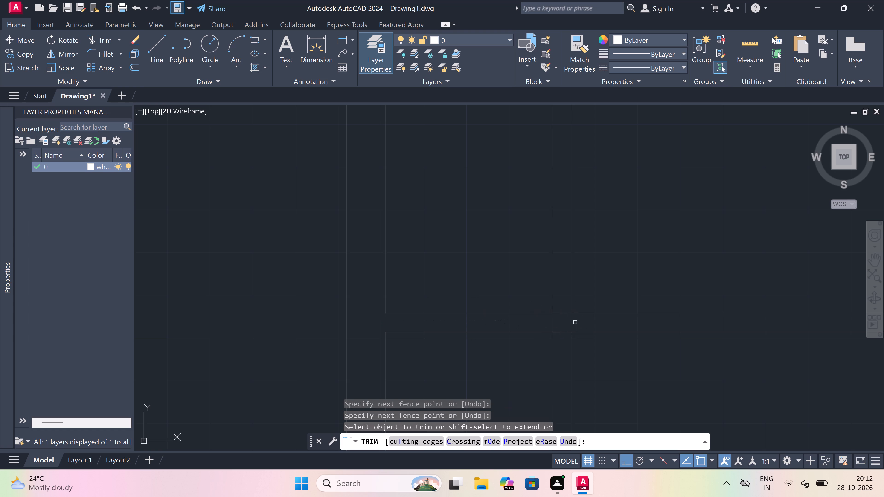
left_click(561, 296)
left_click(566, 353)
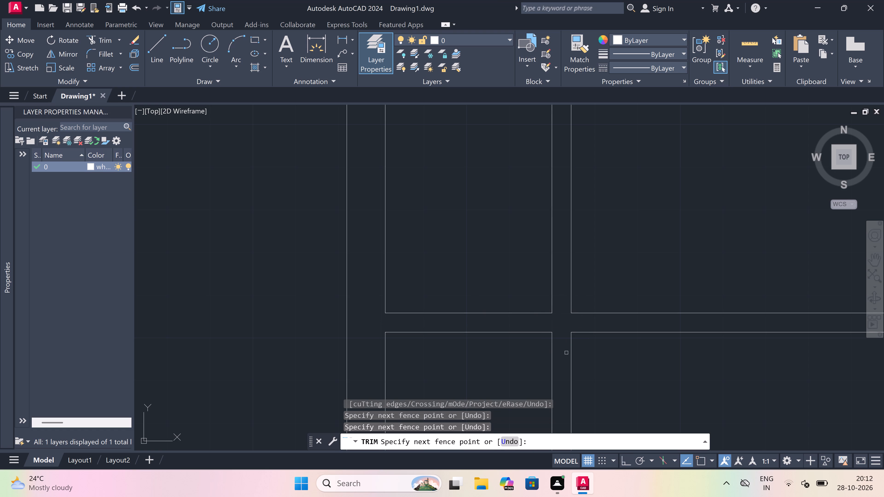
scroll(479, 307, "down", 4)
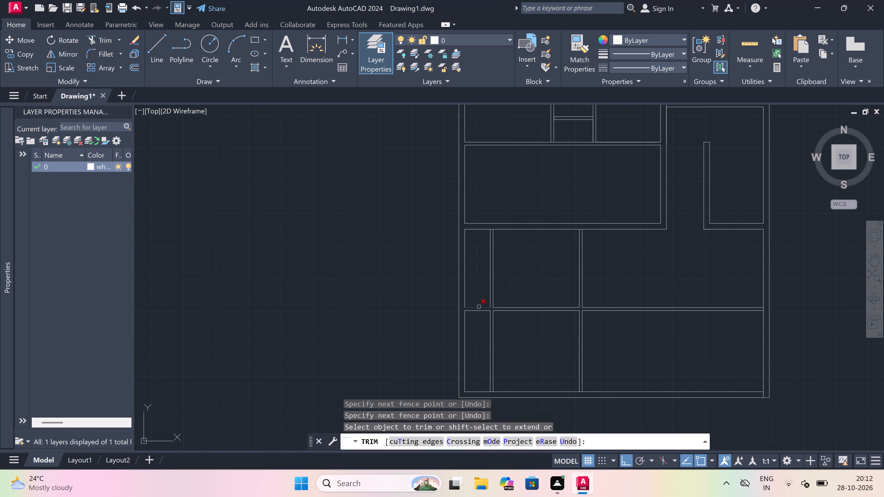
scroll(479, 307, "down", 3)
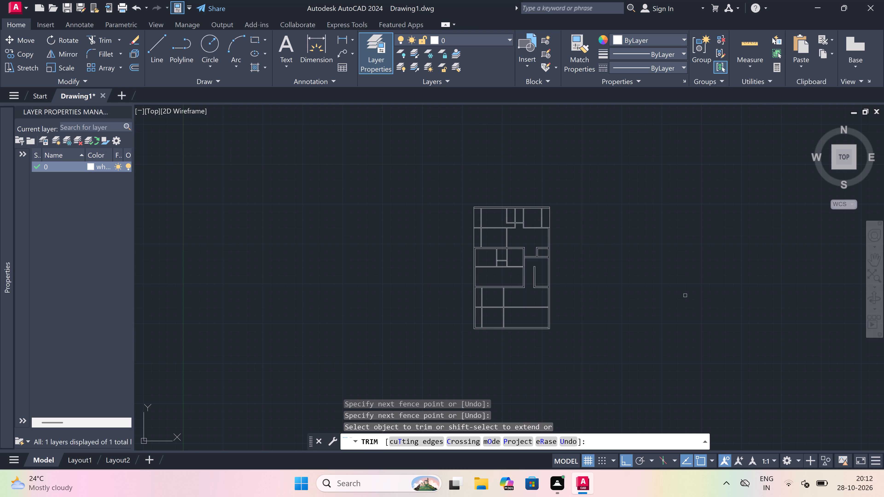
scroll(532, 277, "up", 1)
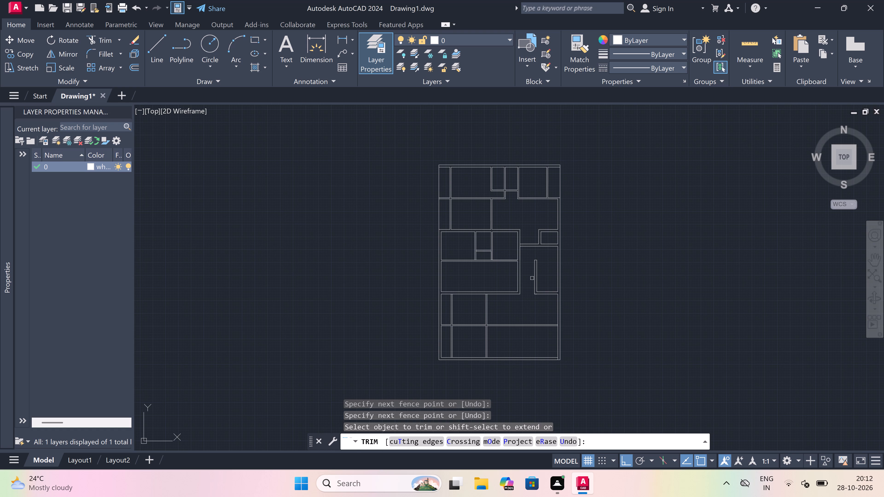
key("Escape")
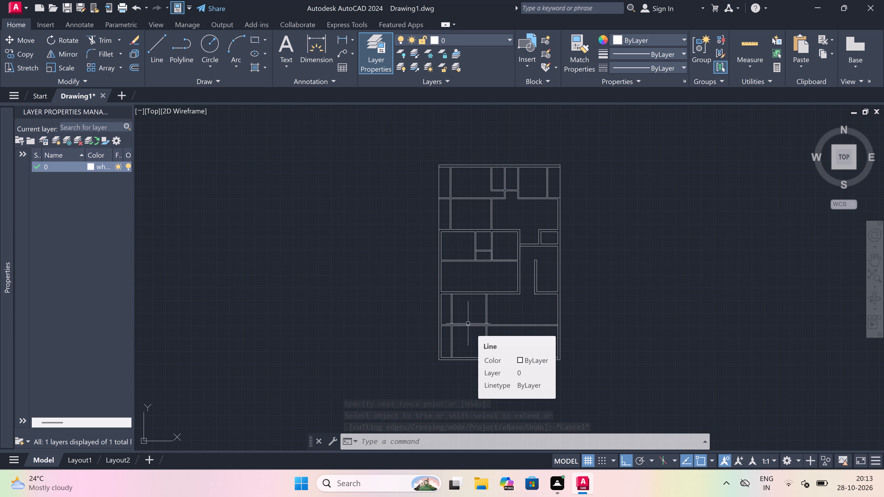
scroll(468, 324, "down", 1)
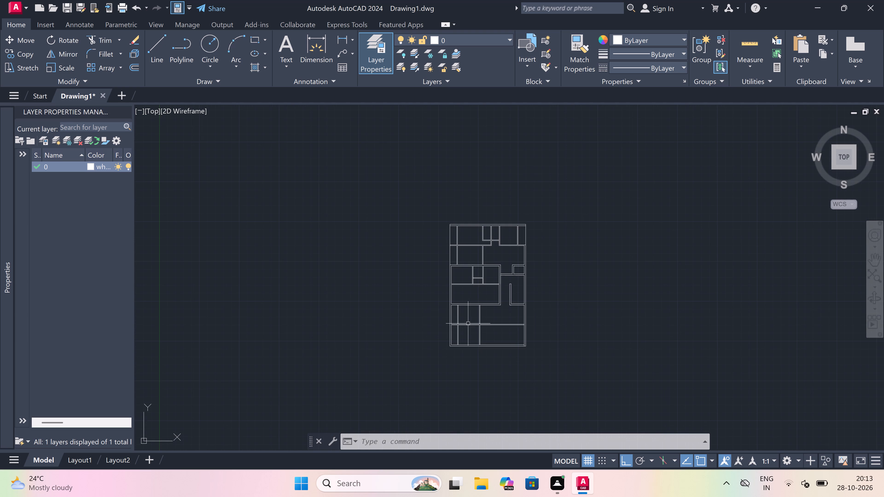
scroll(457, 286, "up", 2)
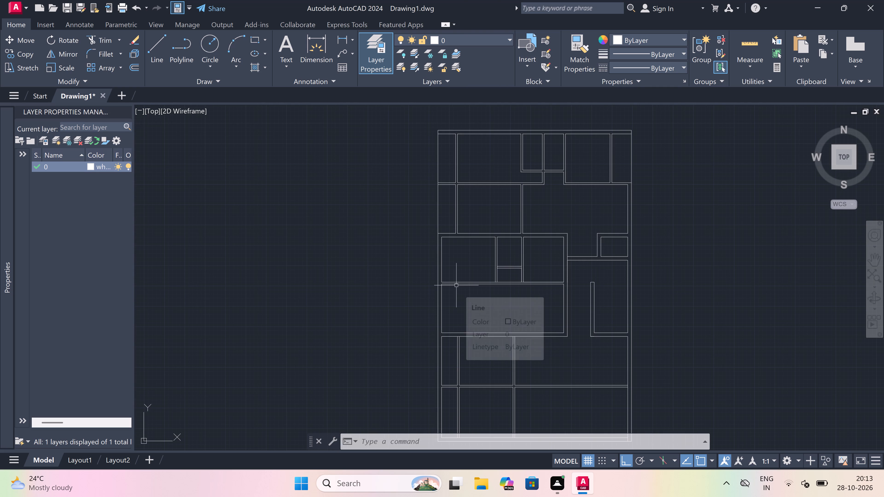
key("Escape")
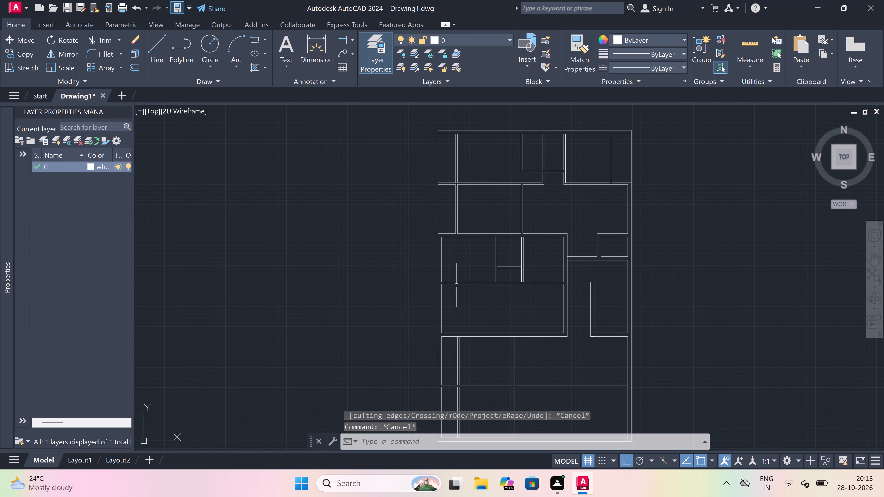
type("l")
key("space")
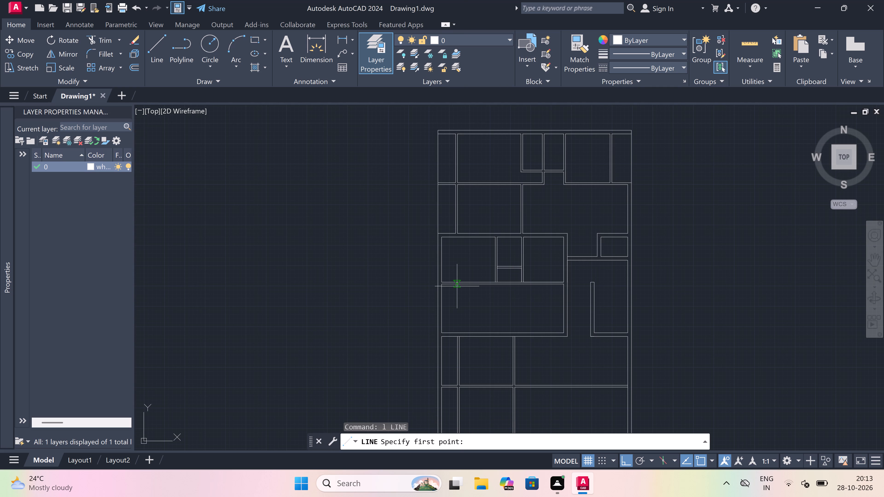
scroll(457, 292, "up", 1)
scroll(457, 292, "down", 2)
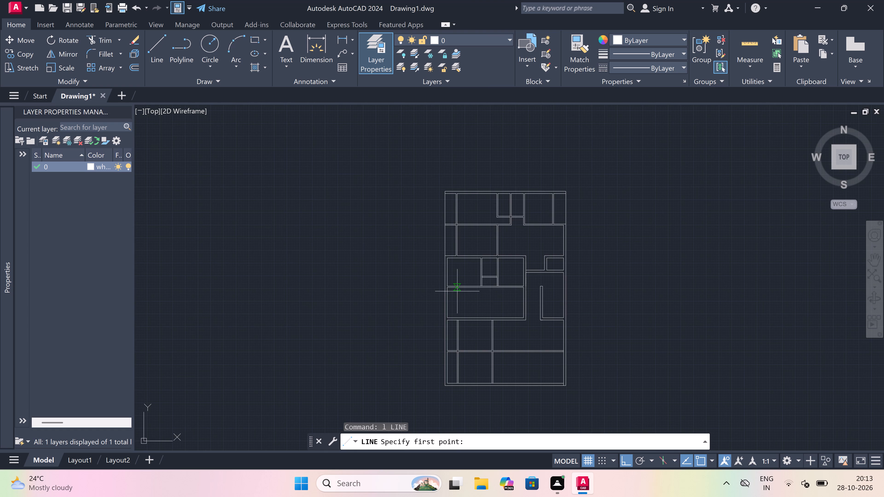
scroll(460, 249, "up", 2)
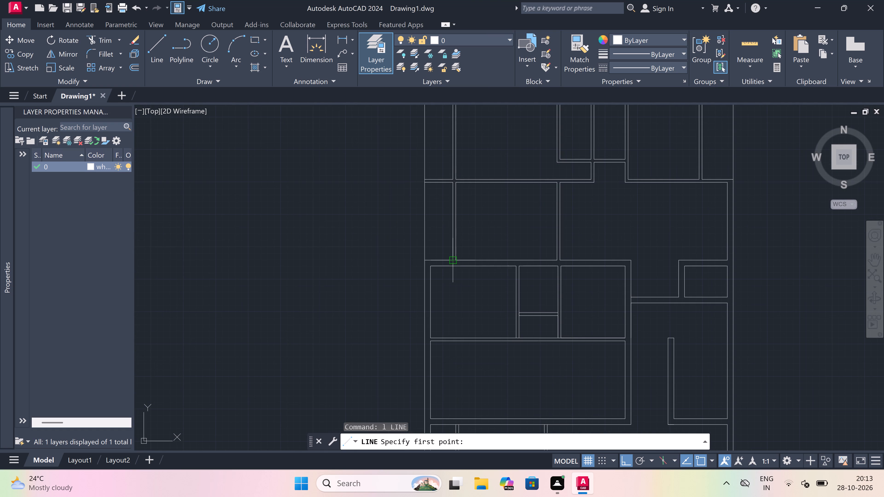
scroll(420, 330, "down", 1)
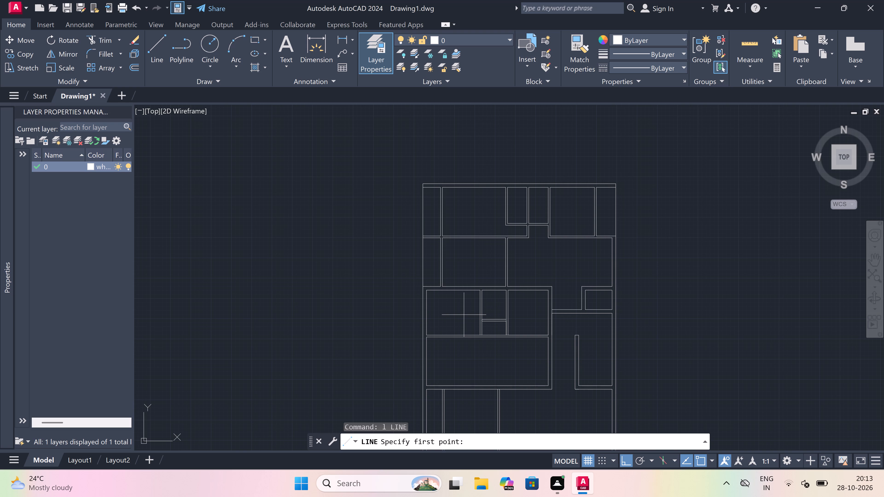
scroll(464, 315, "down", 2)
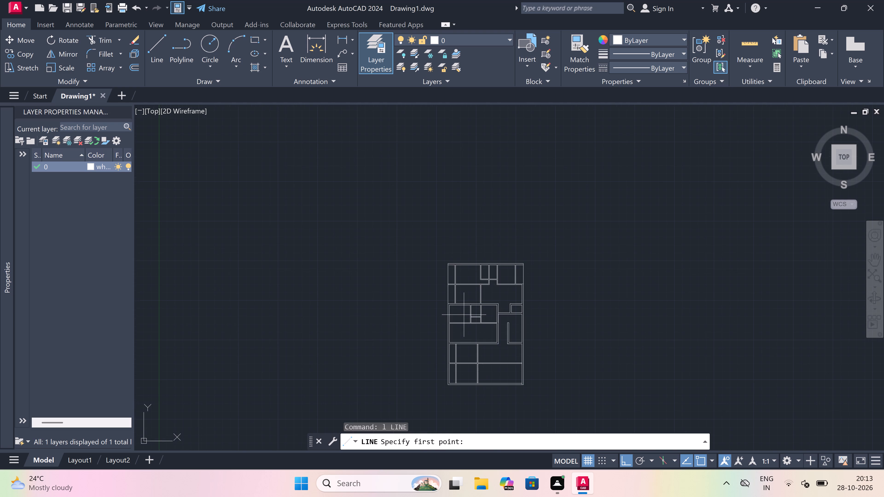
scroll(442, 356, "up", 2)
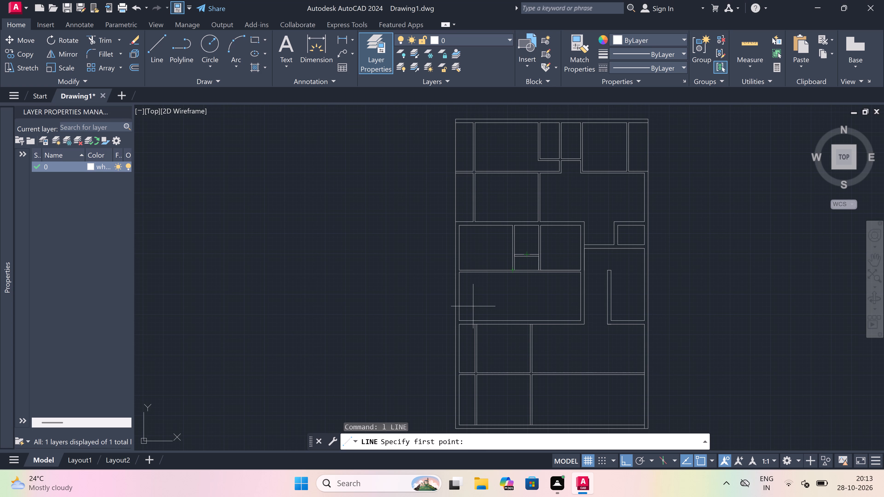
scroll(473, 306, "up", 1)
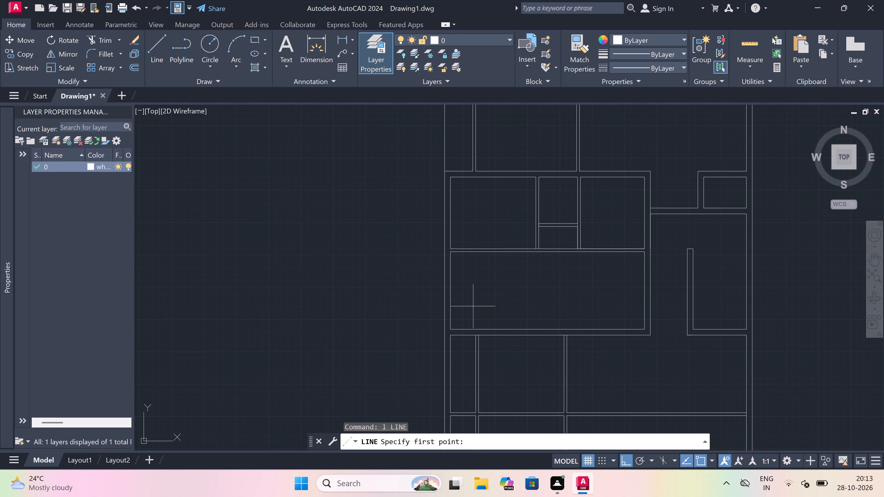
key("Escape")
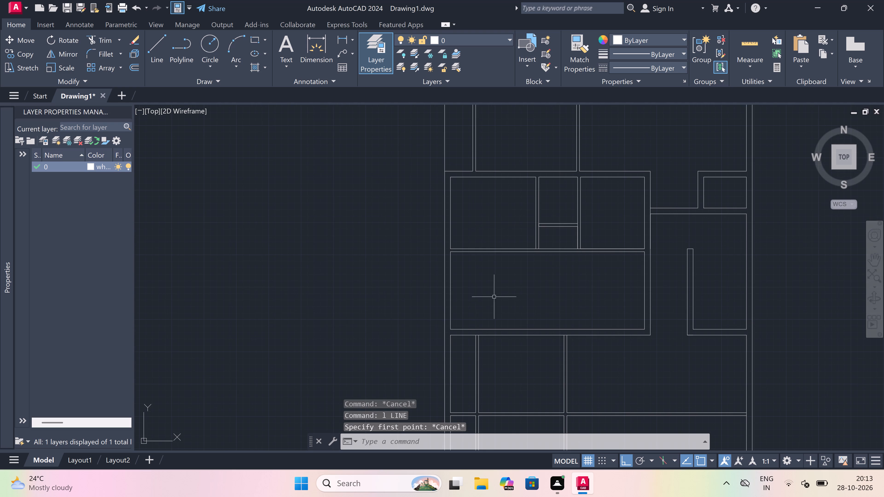
Extend the lower face of the middle 4.5" cross wall to the outer face of the left outer wall.
scroll(494, 297, "down", 3)
scroll(493, 303, "up", 2)
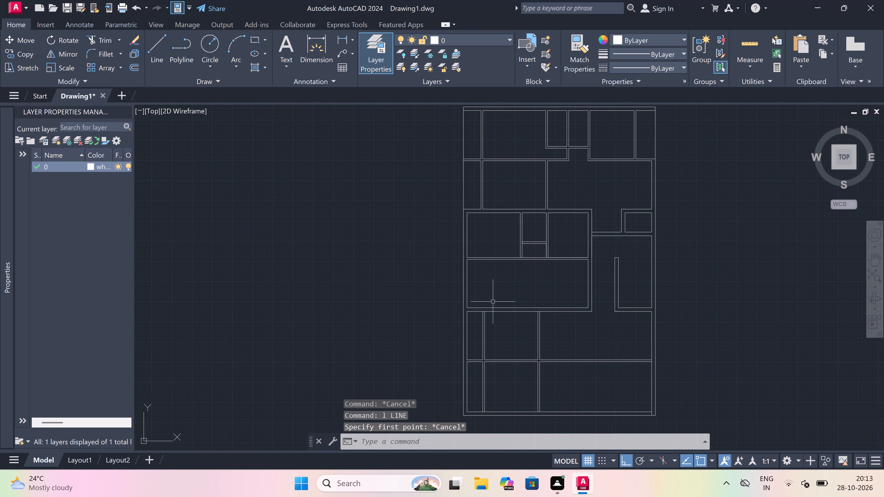
key("e")
type("x")
key("space")
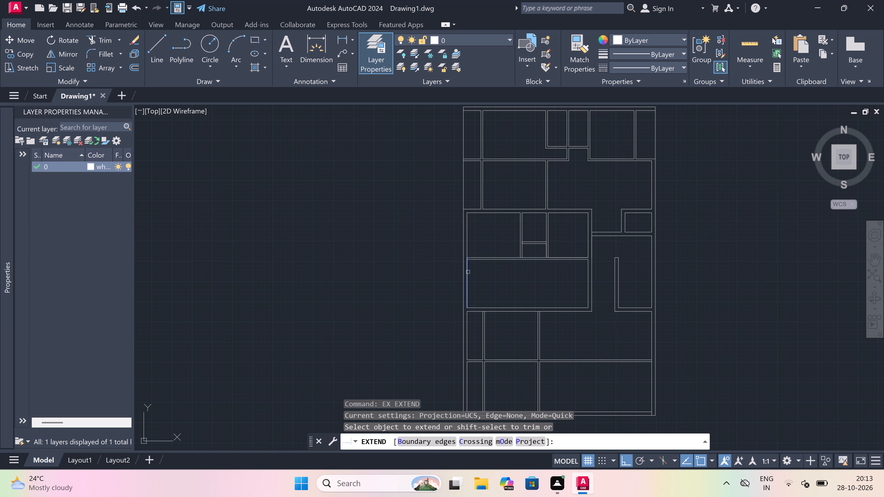
left_click(471, 260)
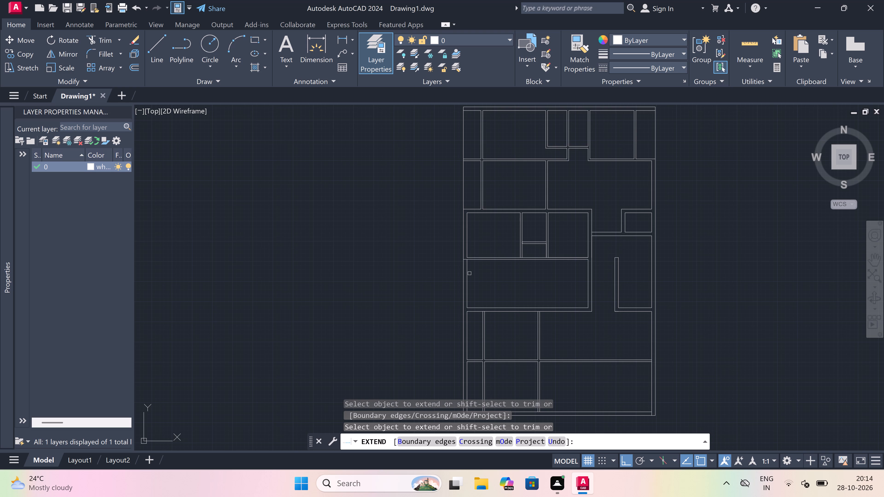
key("Escape")
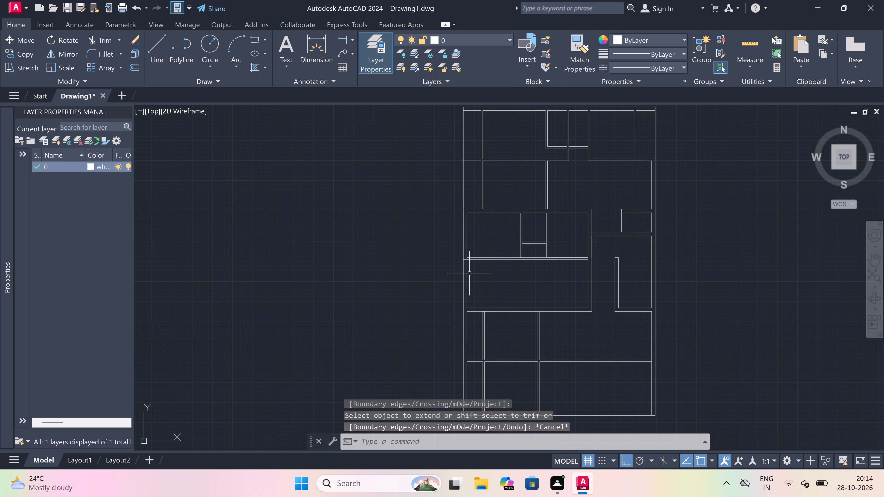
Extend both faces of the first 4.5" partition up through the lower rooms and 9" wall to the middle cross wall's upper face.
scroll(473, 286, "up", 1)
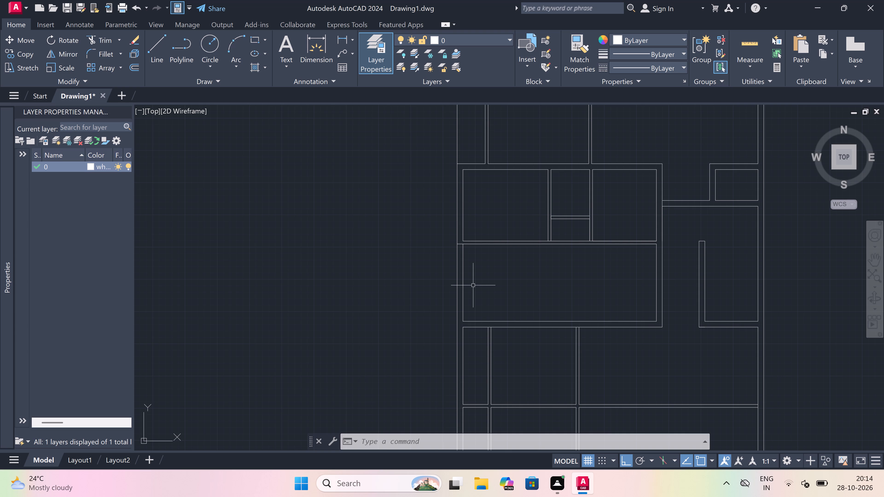
scroll(473, 285, "down", 1)
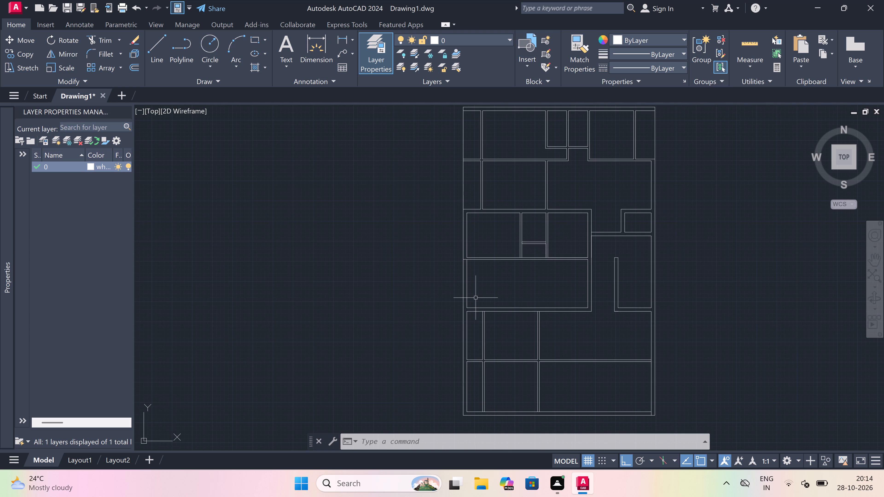
type("ex")
key("space")
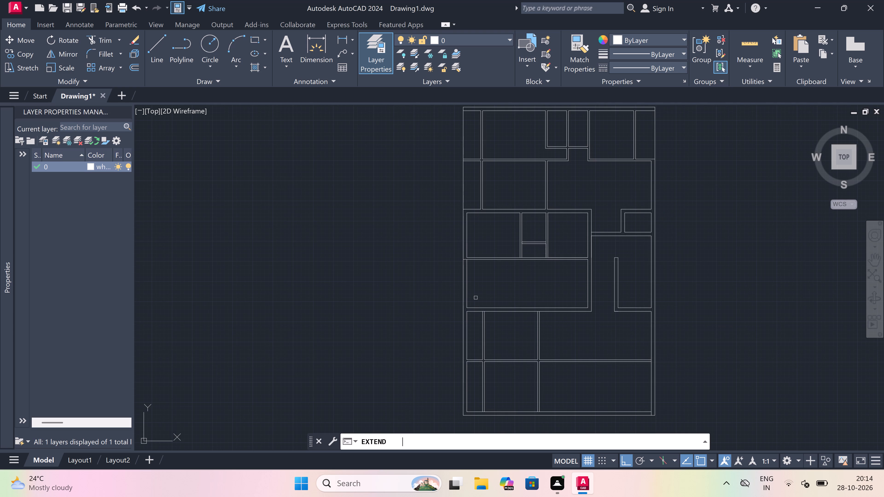
scroll(476, 298, "down", 1)
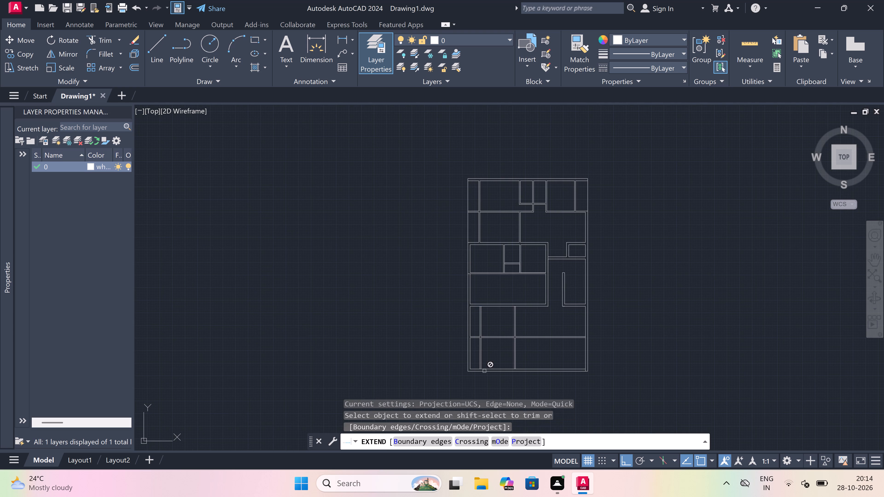
scroll(484, 370, "up", 1)
left_click(485, 338)
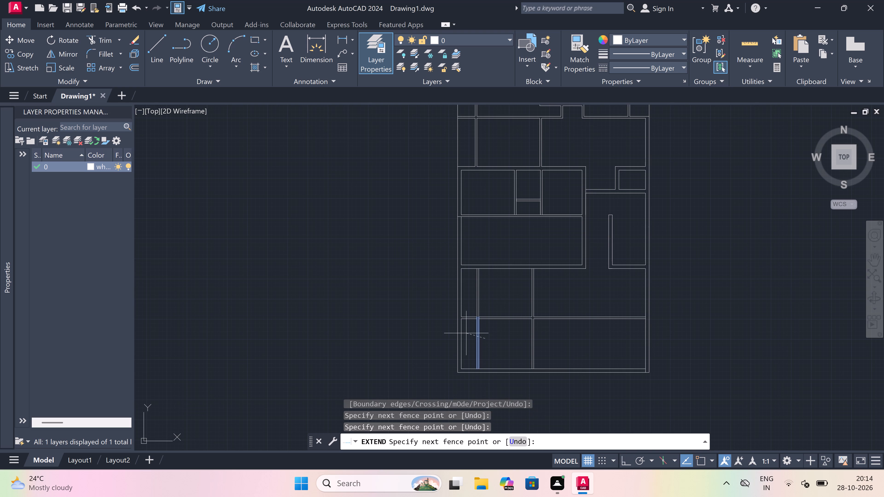
left_click(466, 333)
left_click(483, 291)
left_click(471, 289)
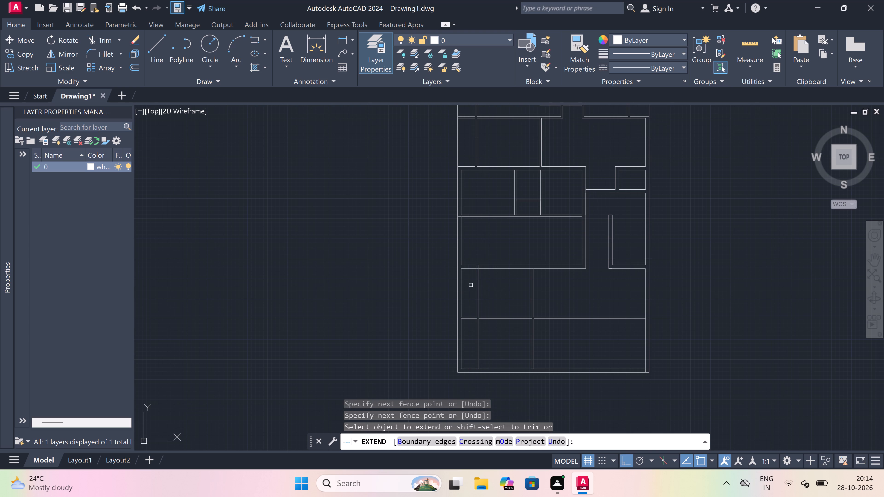
left_click(471, 285)
left_click(487, 279)
scroll(474, 208, "up", 2)
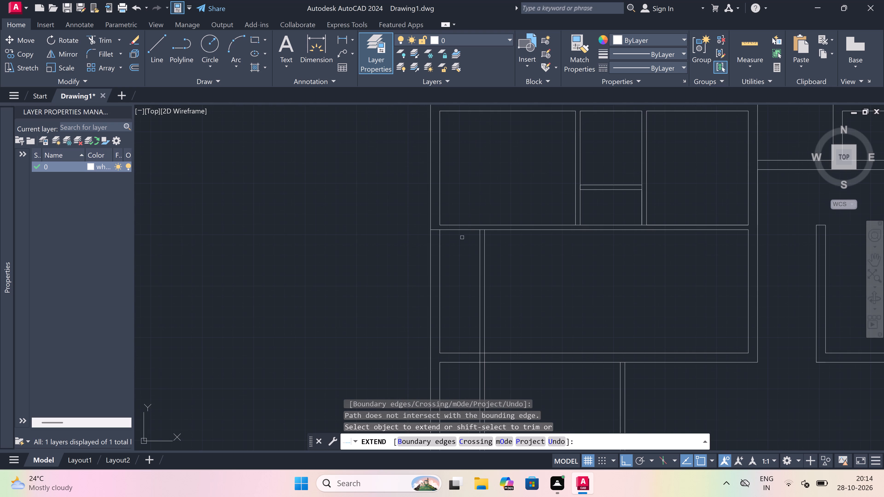
left_click(459, 255)
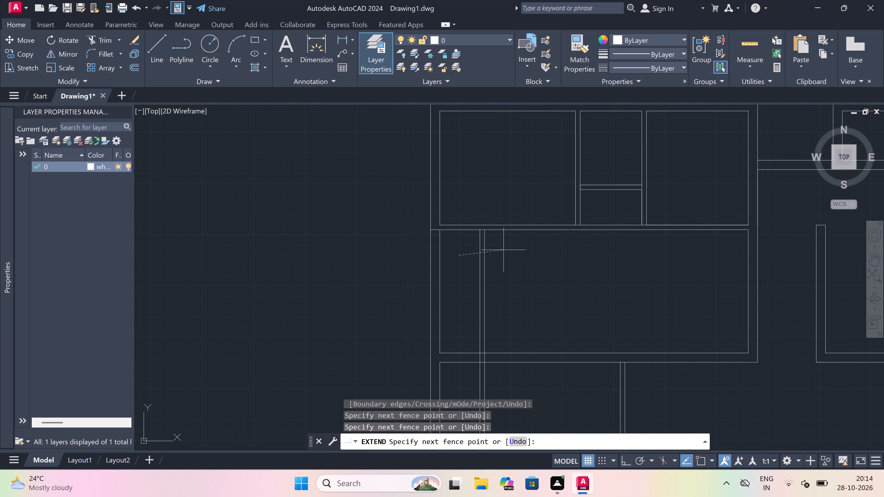
left_click(506, 250)
scroll(506, 249, "down", 1)
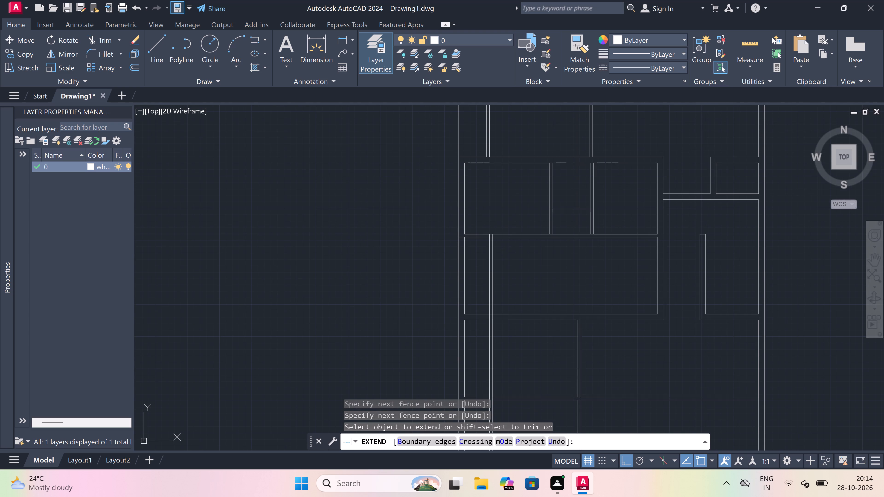
key("Escape")
Trim the 9" wall and lower cross wall faces between the left outer wall and the extended partition with a fence.
type("tr")
key("space")
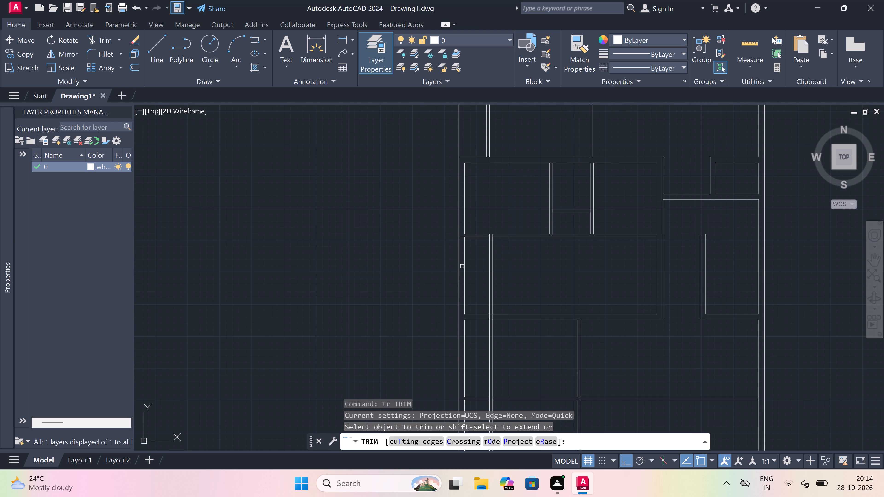
scroll(462, 266, "down", 1)
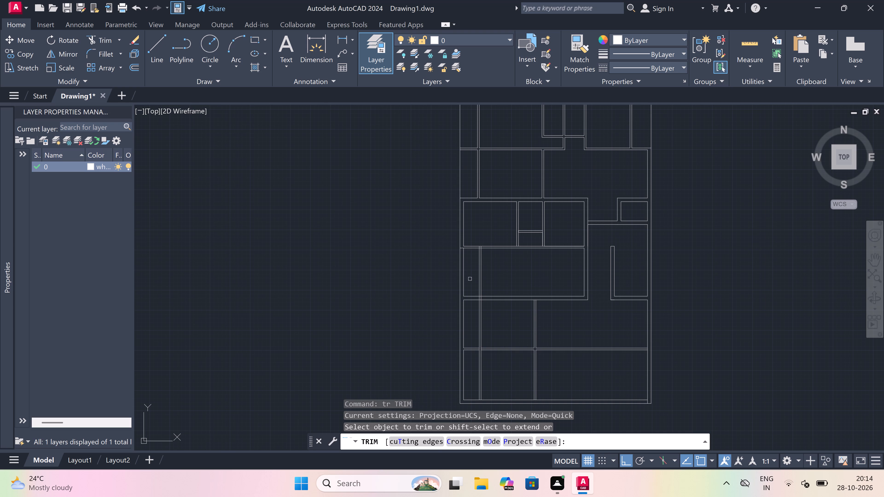
left_click(470, 279)
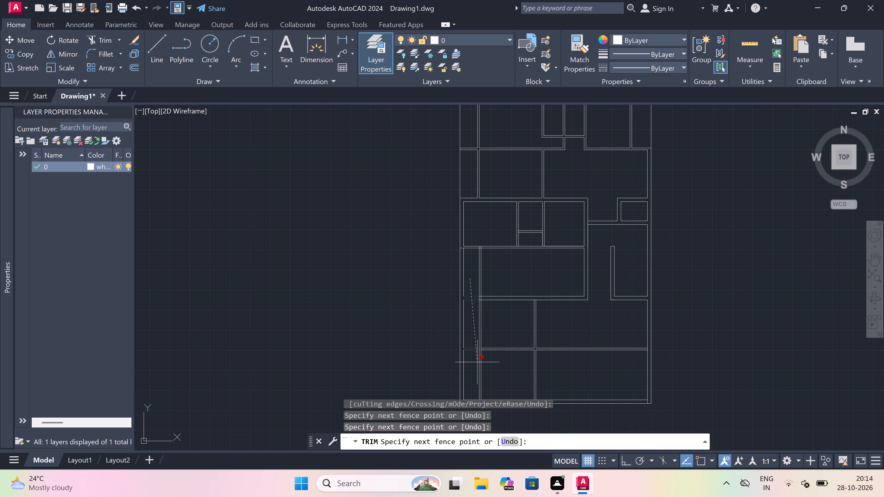
left_click(475, 360)
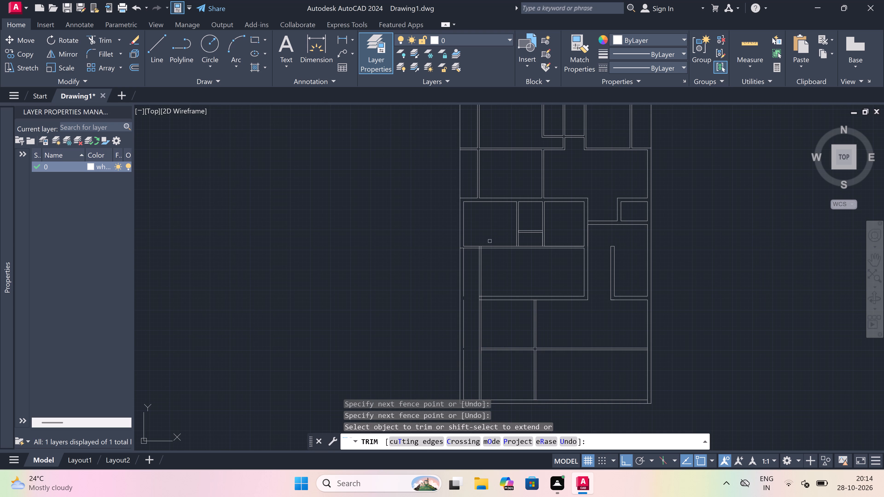
Trim both faces of the first 4.5" partition where they cross inside the middle 4.5" cross wall.
scroll(481, 234, "up", 2)
scroll(479, 268, "up", 2)
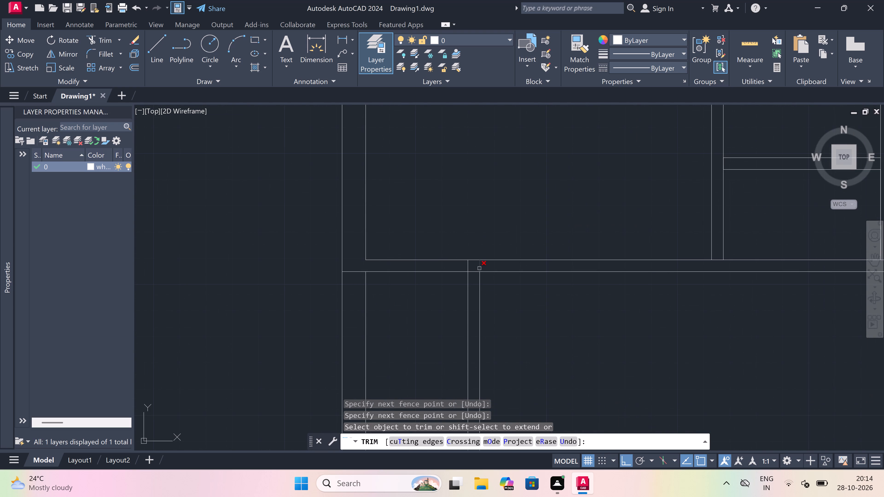
scroll(479, 268, "up", 1)
left_click(494, 266)
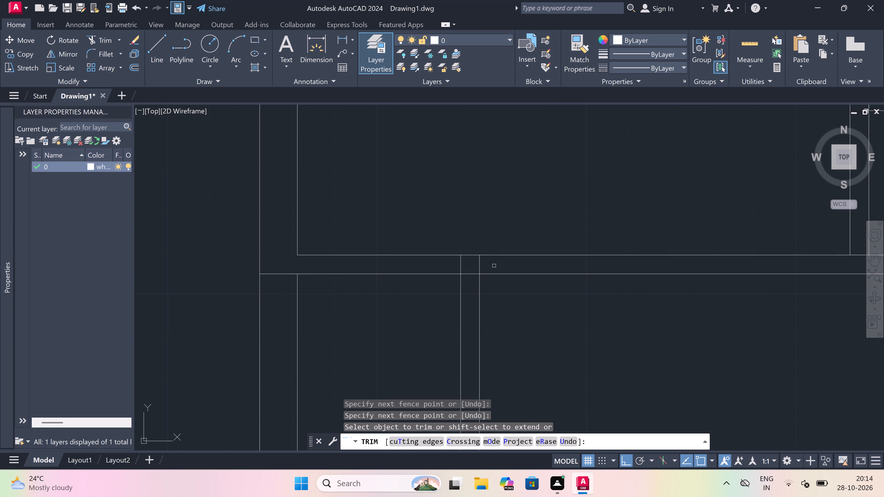
left_click(441, 260)
scroll(482, 275, "down", 5)
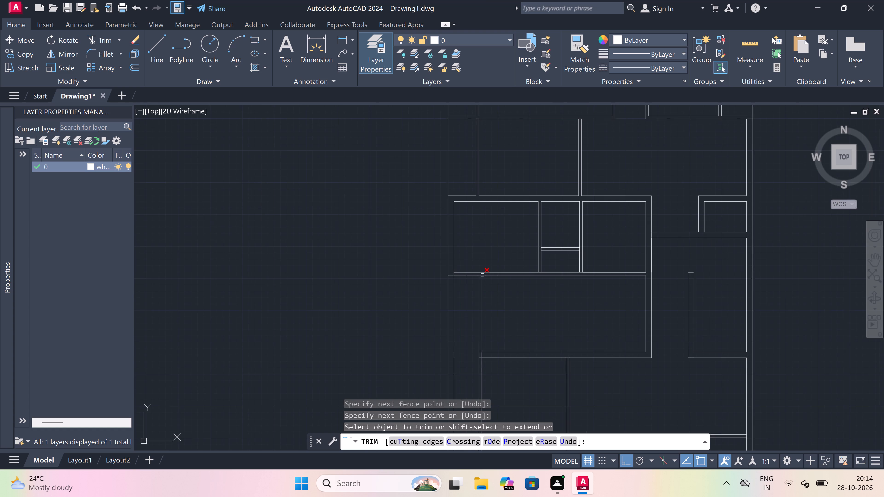
scroll(482, 275, "down", 2)
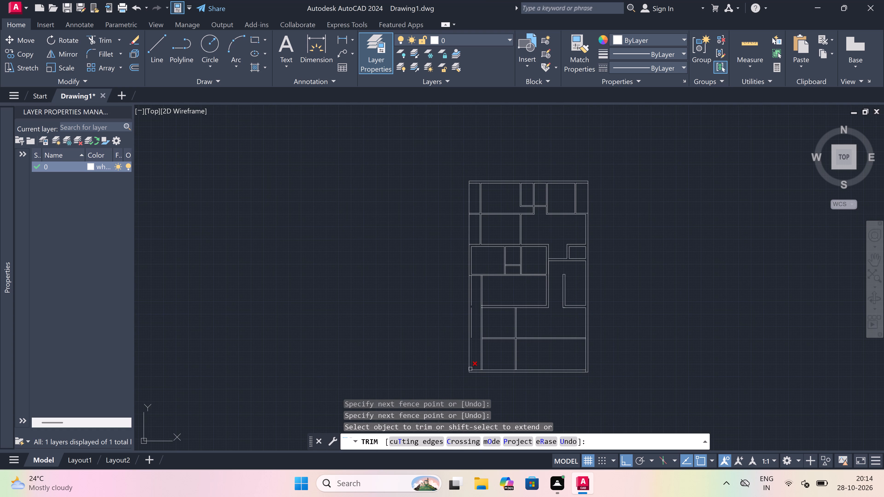
scroll(471, 376, "up", 3)
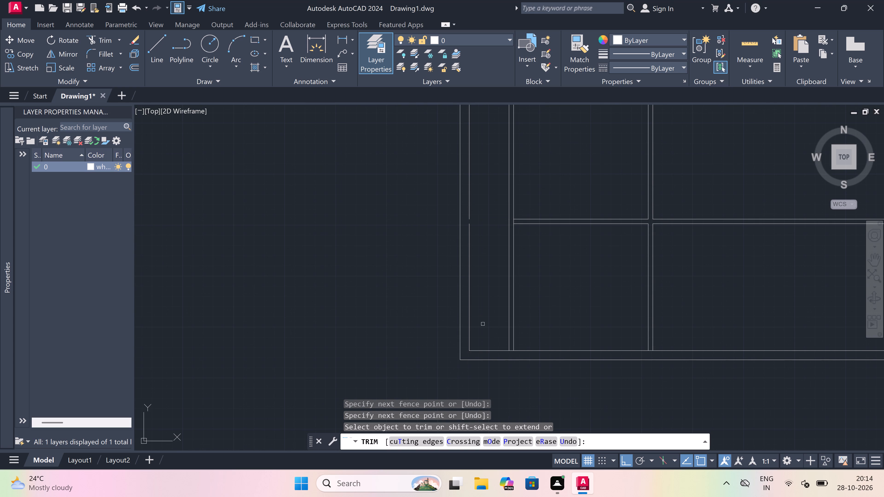
key("Escape")
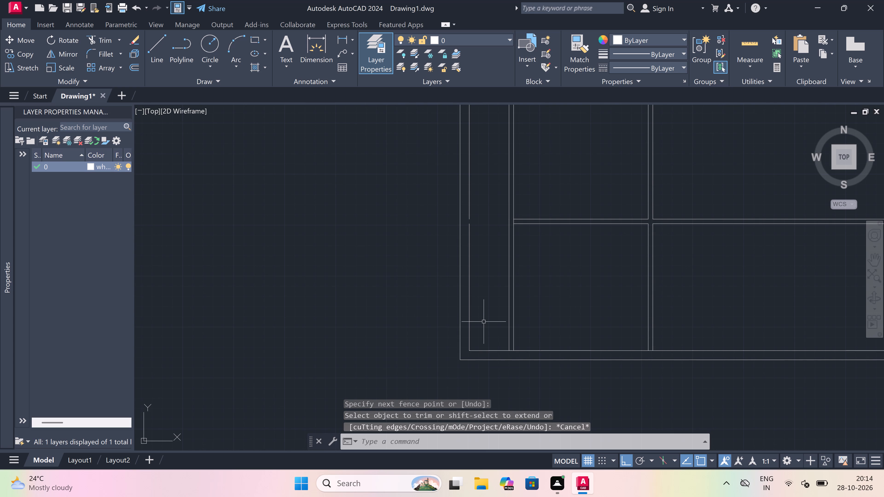
Extend the left face of the first 4.5" partition down to the outer face of the bottom wall.
type("ex")
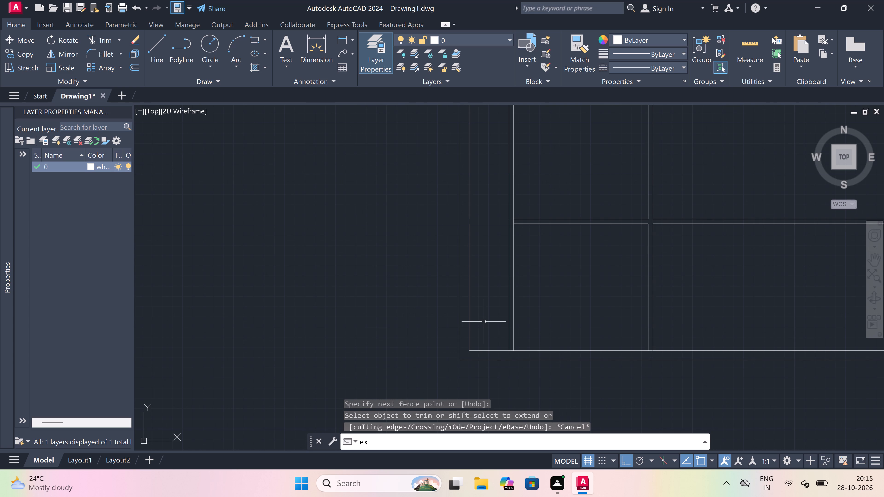
key("space")
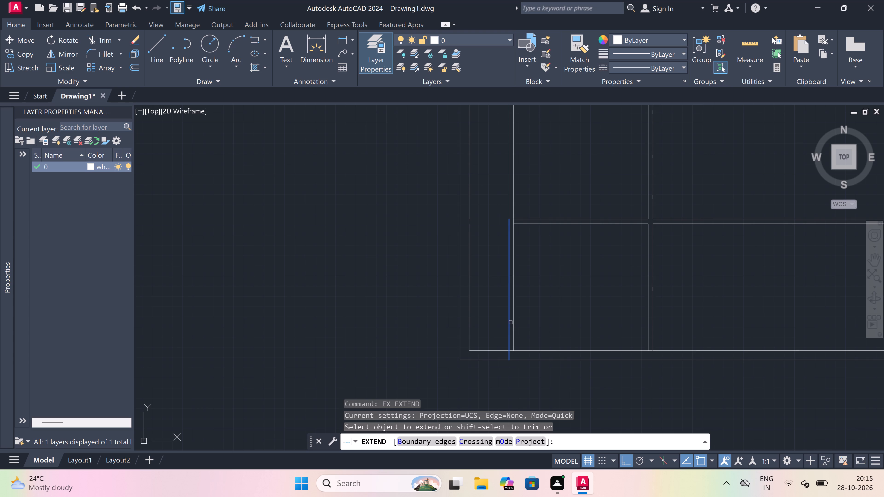
left_click(510, 322)
key("Escape")
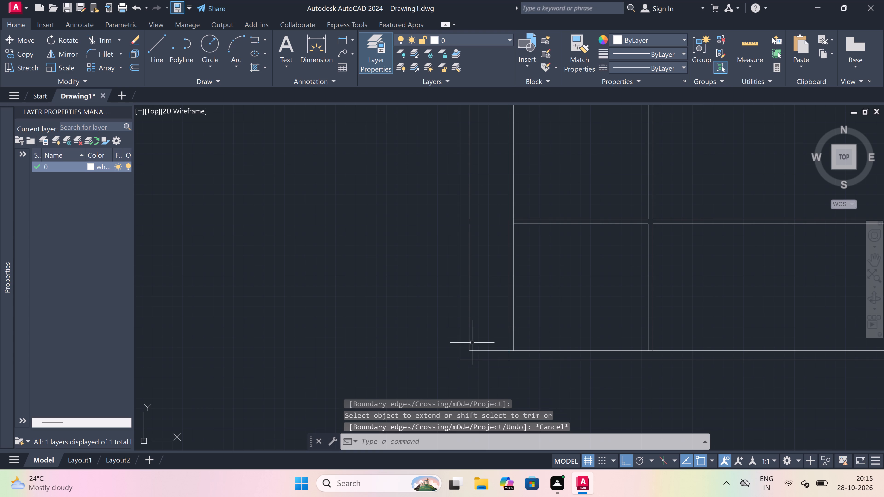
Trim away the bottom wall faces left of the first partition and the left outer wall faces below the middle cross wall.
key("t")
key("r")
key("space")
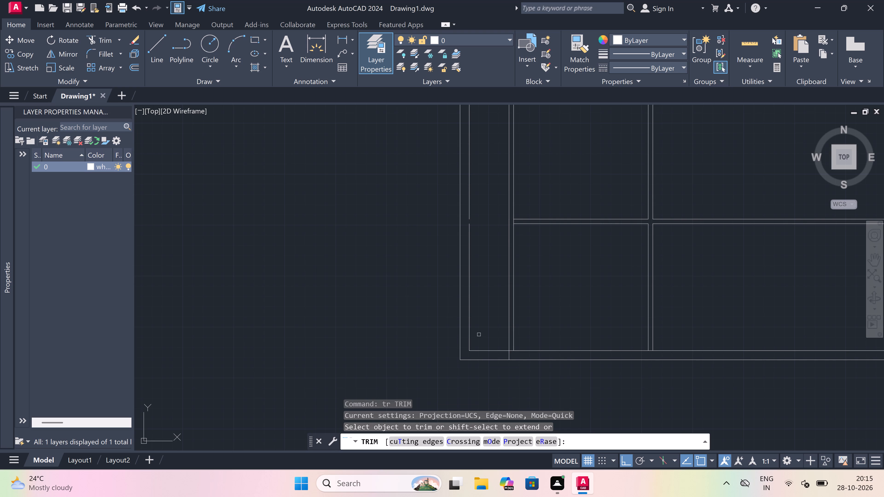
left_click(479, 335)
left_click_drag(481, 362, 481, 358)
scroll(477, 318, "down", 3)
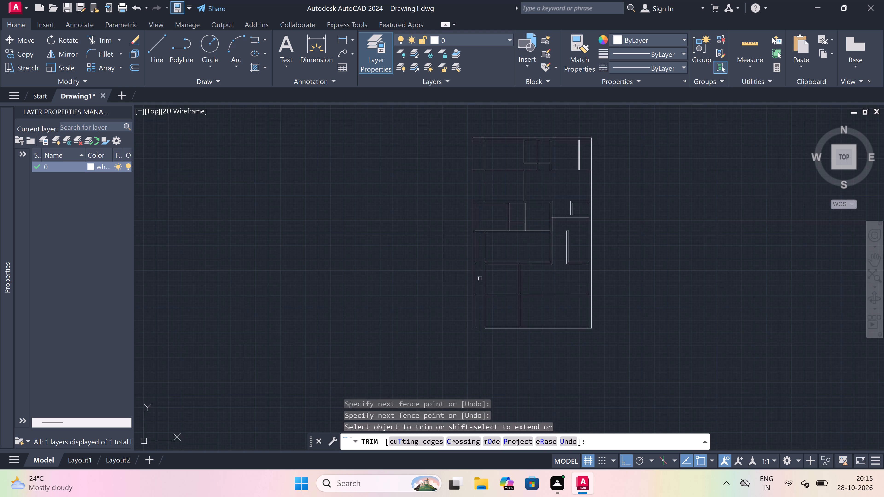
scroll(487, 231, "up", 2)
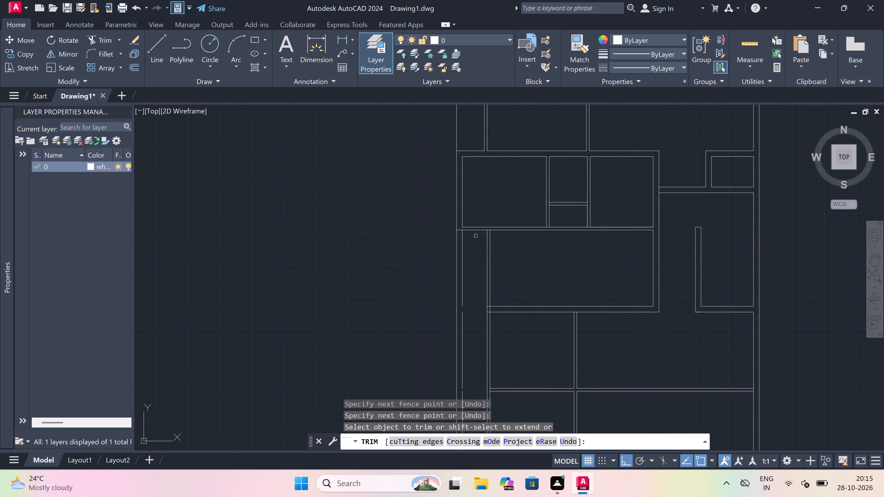
left_click(474, 237)
left_click(431, 247)
key("Escape")
Erase the two leftover inner-face segments of the removed lower left outer wall.
scroll(452, 252, "down", 3)
scroll(457, 263, "up", 2)
left_click(458, 263)
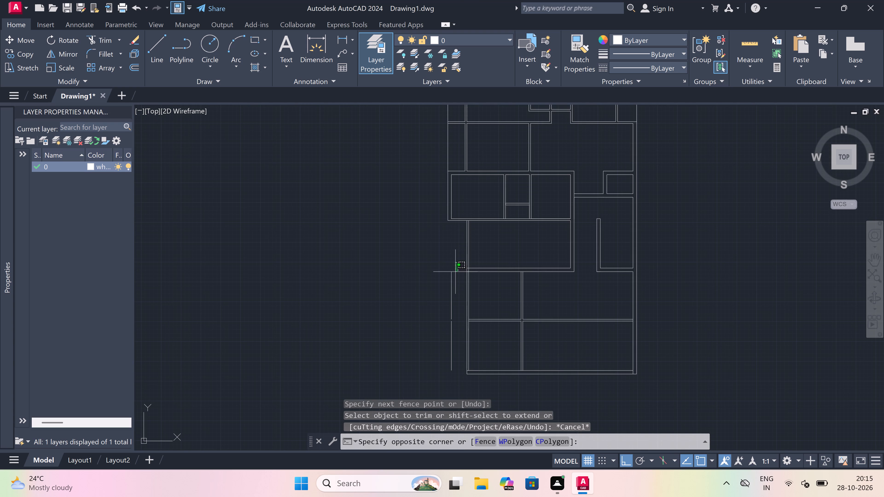
left_click(390, 378)
key("Delete")
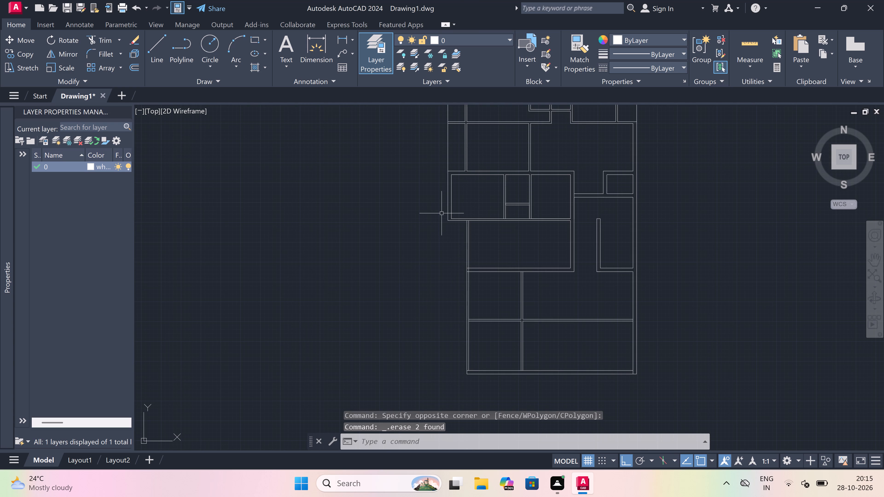
Move both faces of the left 4.5" wall between the middle and lower cross walls a short distance right, into the rooms.
scroll(462, 242, "up", 1)
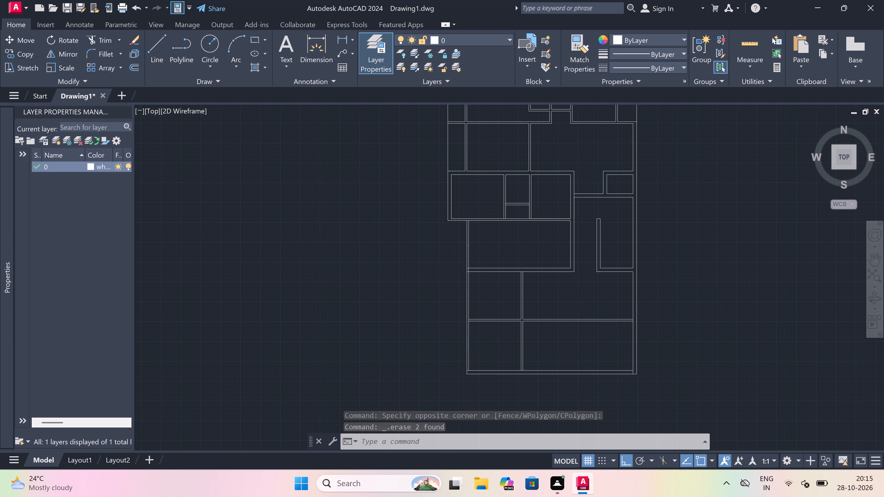
left_click_drag(488, 232, 485, 232)
left_click(398, 253)
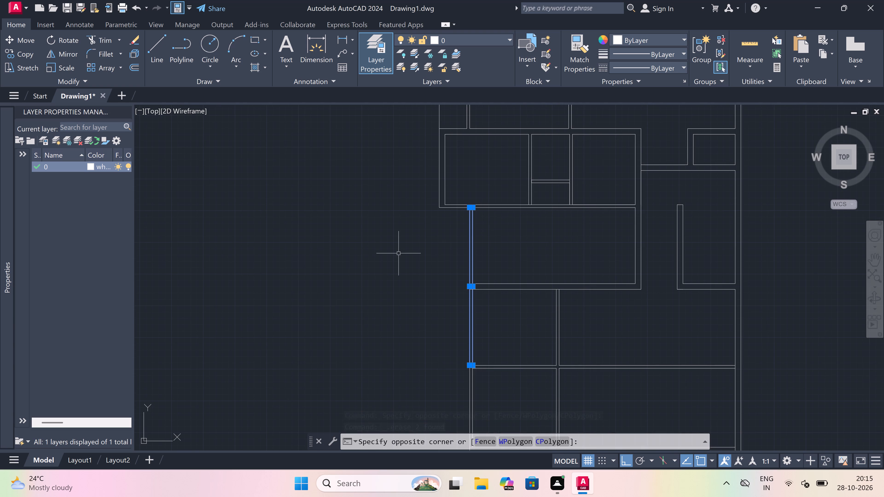
scroll(457, 261, "down", 2)
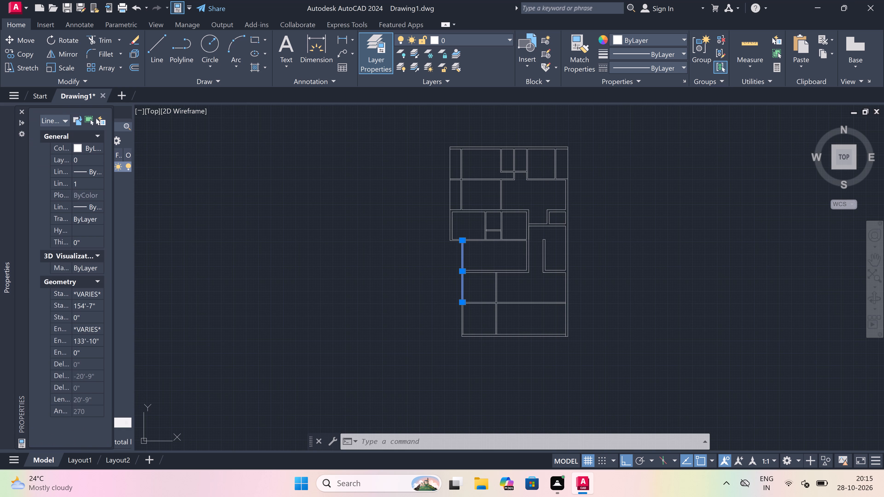
scroll(487, 196, "up", 4)
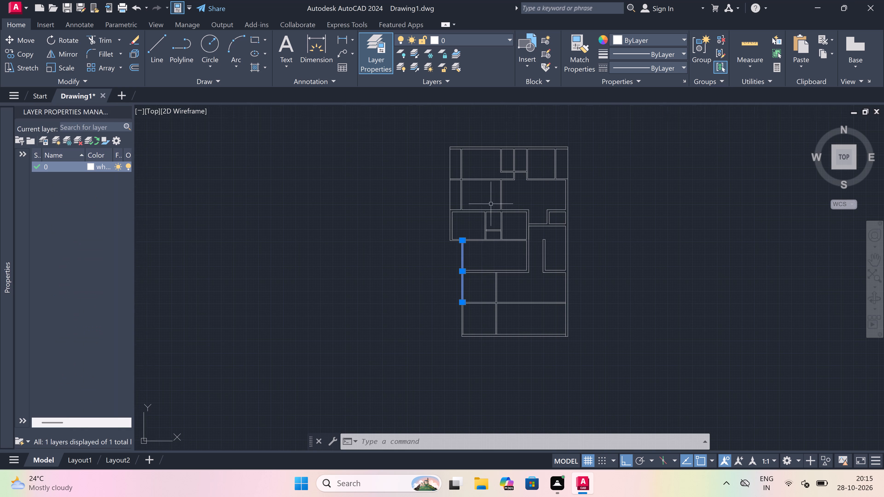
scroll(412, 274, "down", 2)
scroll(382, 339, "up", 1)
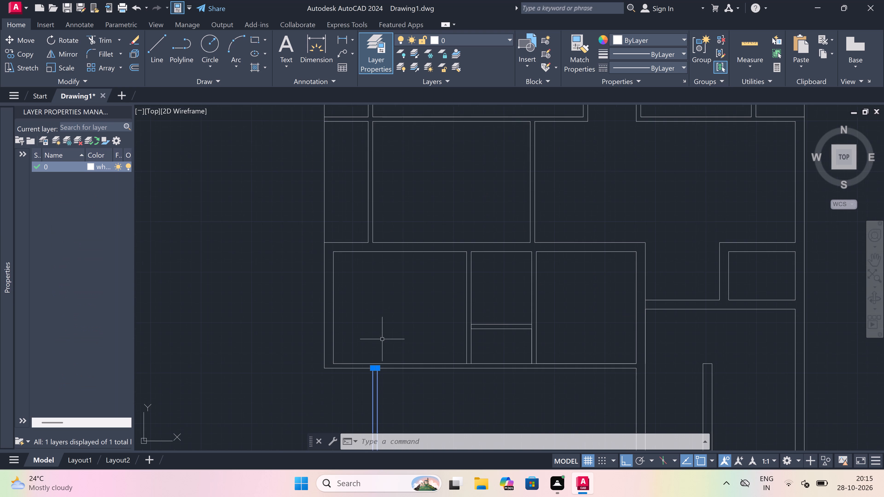
scroll(383, 335, "down", 2)
scroll(358, 377, "up", 3)
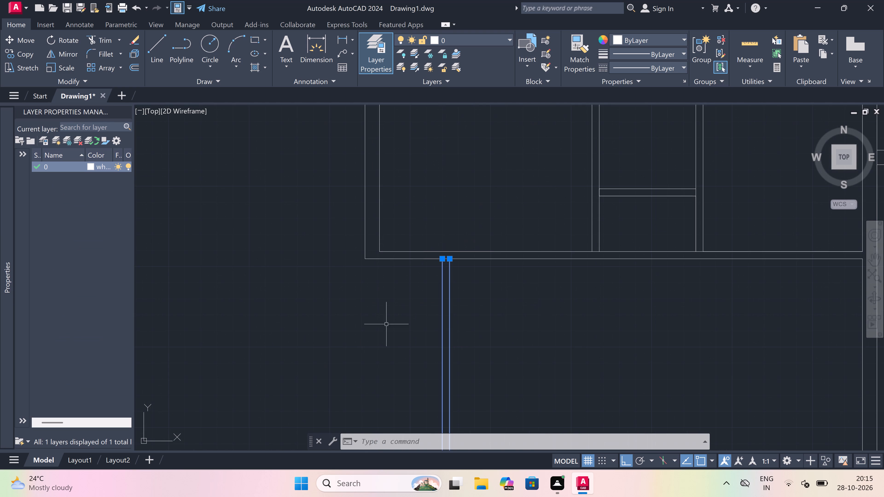
scroll(427, 238, "up", 1)
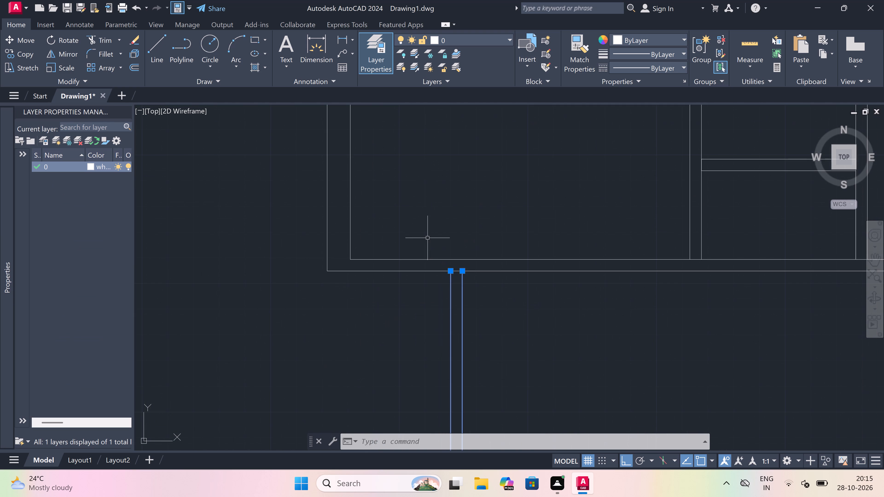
left_click(21, 37)
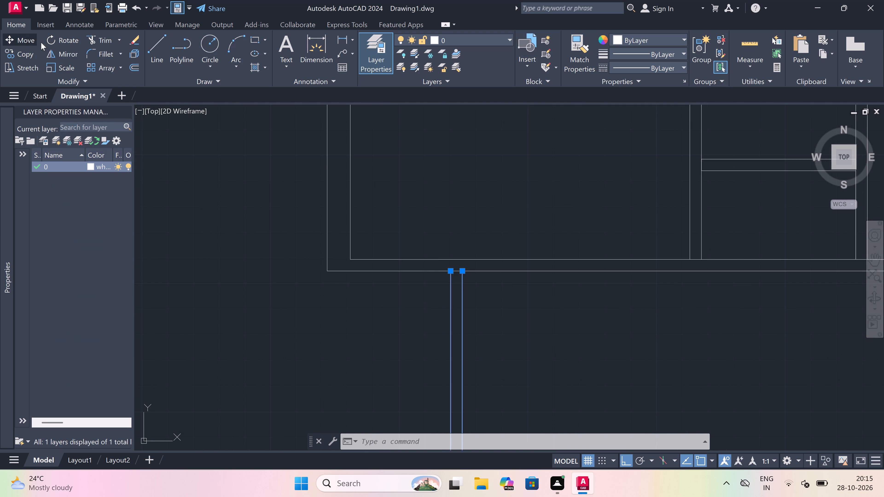
left_click(447, 274)
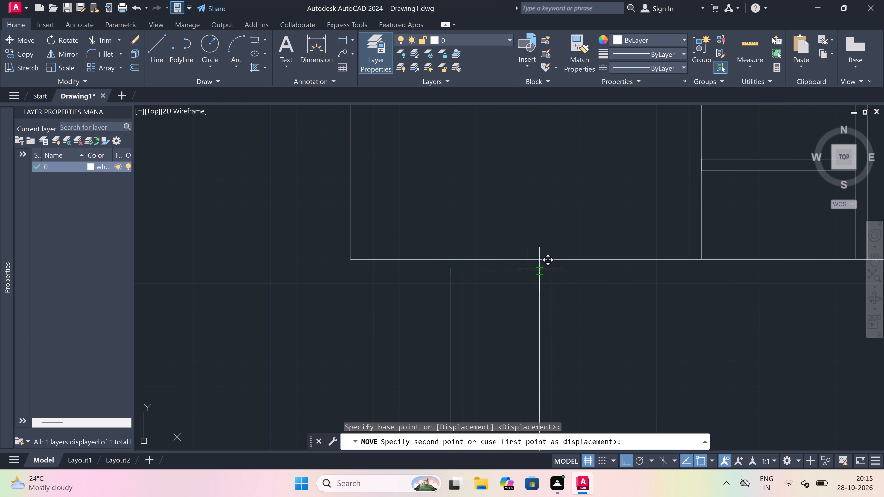
left_click(518, 270)
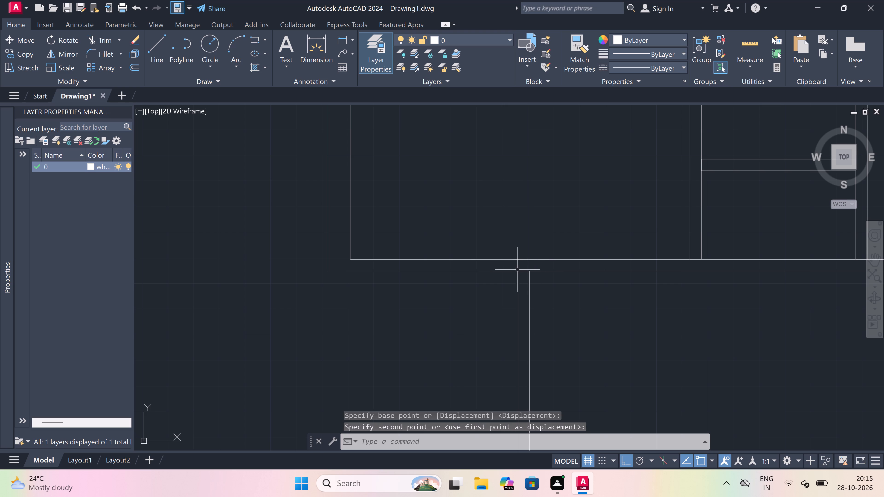
Trim the two faces of the 9" cross wall that project left beyond the moved 4.5" wall.
scroll(382, 211, "down", 5)
scroll(406, 300, "up", 2)
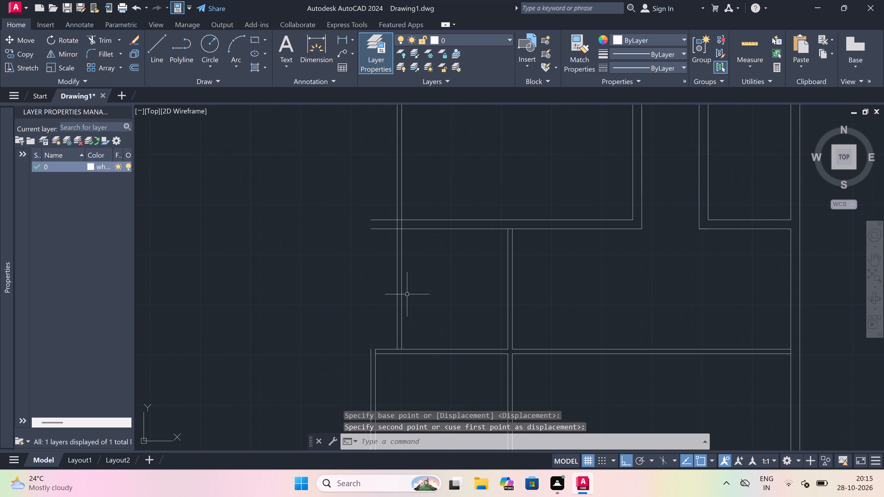
scroll(408, 293, "down", 3)
scroll(393, 323, "up", 3)
scroll(406, 288, "down", 4)
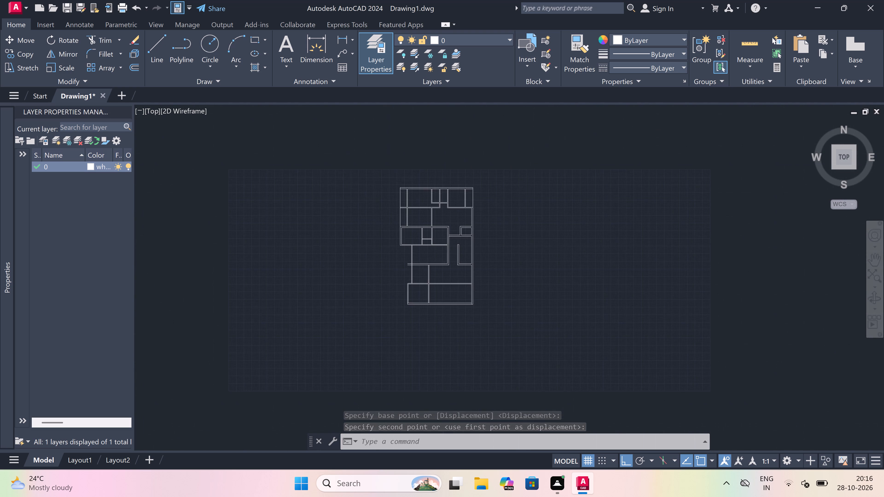
scroll(408, 224, "up", 2)
key("Escape")
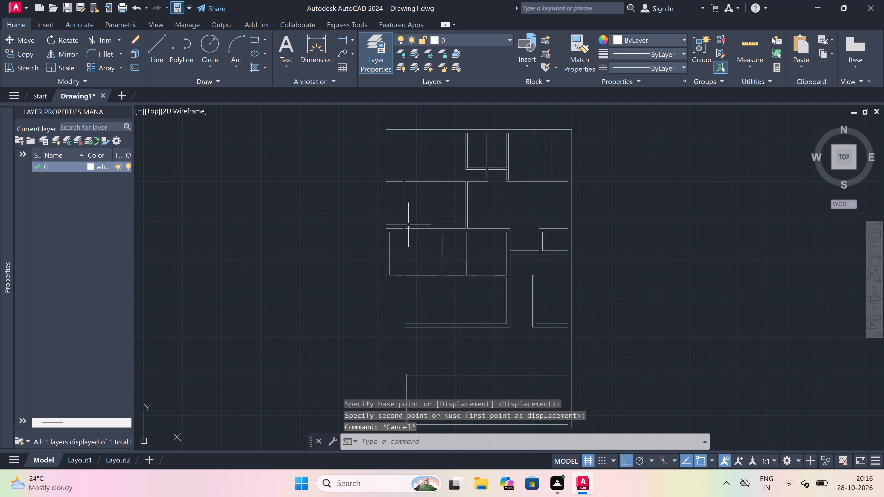
type("tr")
key("space")
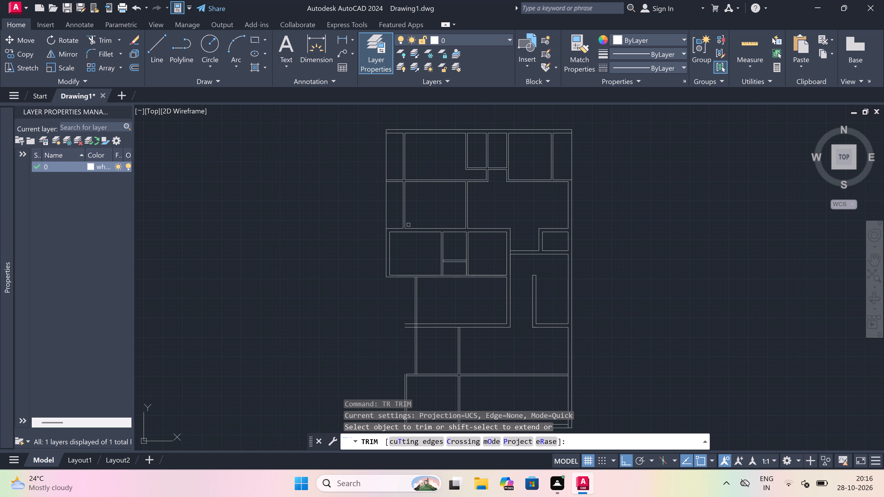
scroll(405, 350, "up", 3)
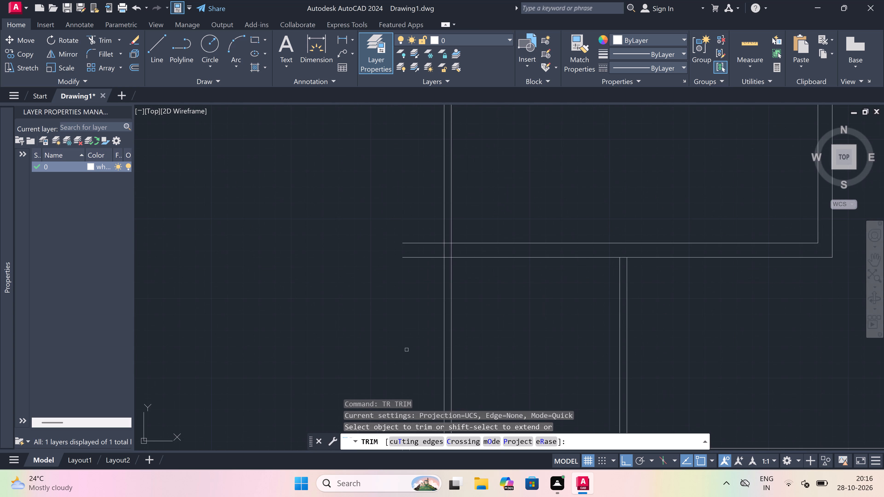
left_click(428, 319)
left_click(428, 174)
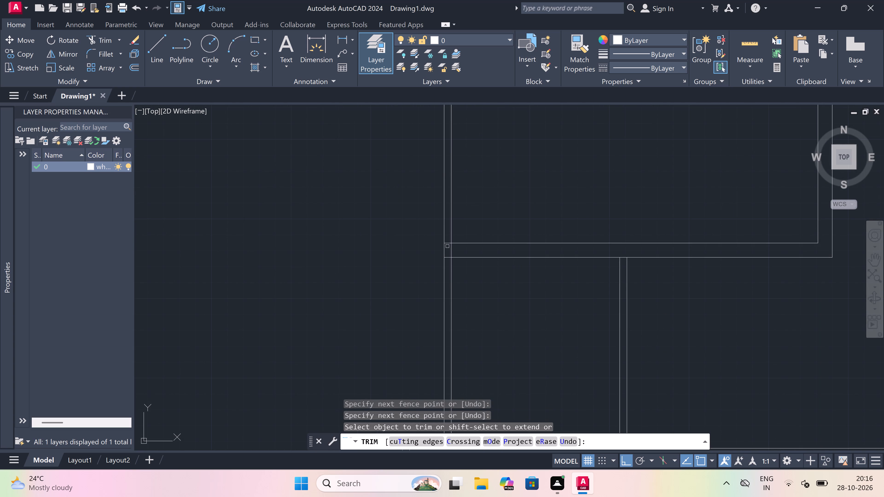
scroll(454, 238, "up", 2)
scroll(446, 228, "down", 5)
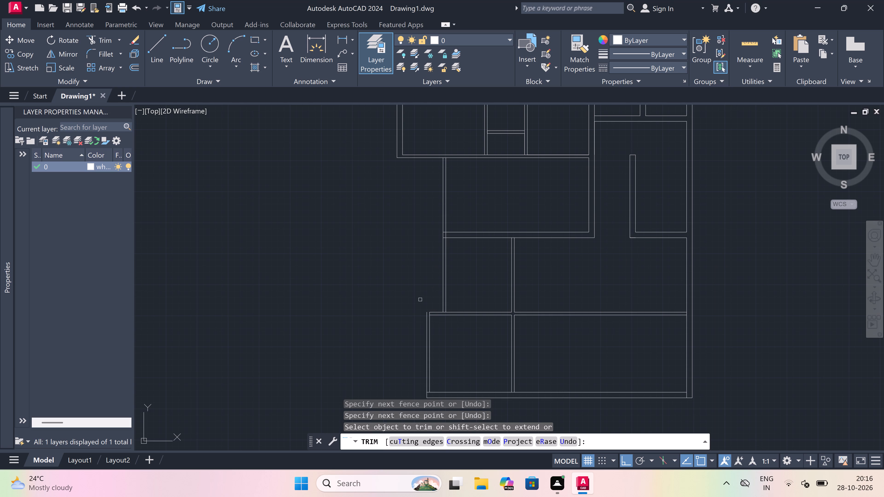
key("Escape")
Move both faces of the lowest left 4.5" wall right, in line with the left wall of the room above.
scroll(420, 299, "down", 1)
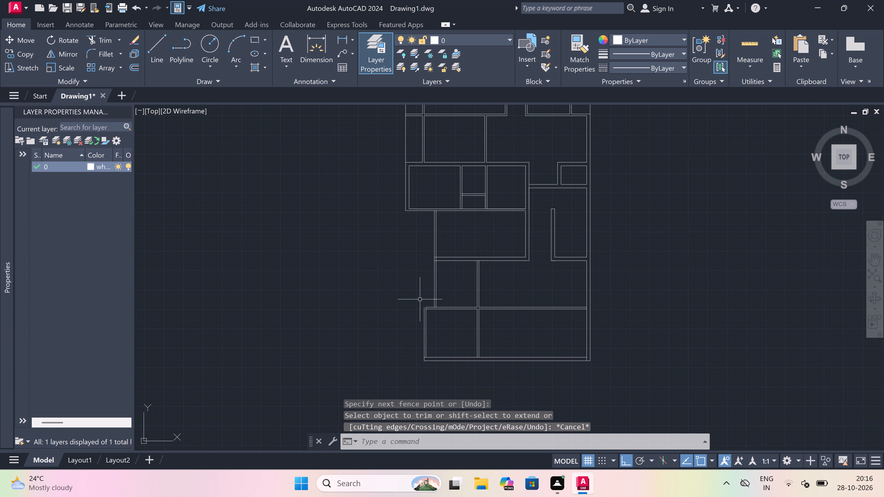
scroll(416, 331, "up", 2)
left_click_drag(476, 319, 472, 319)
left_click(296, 313)
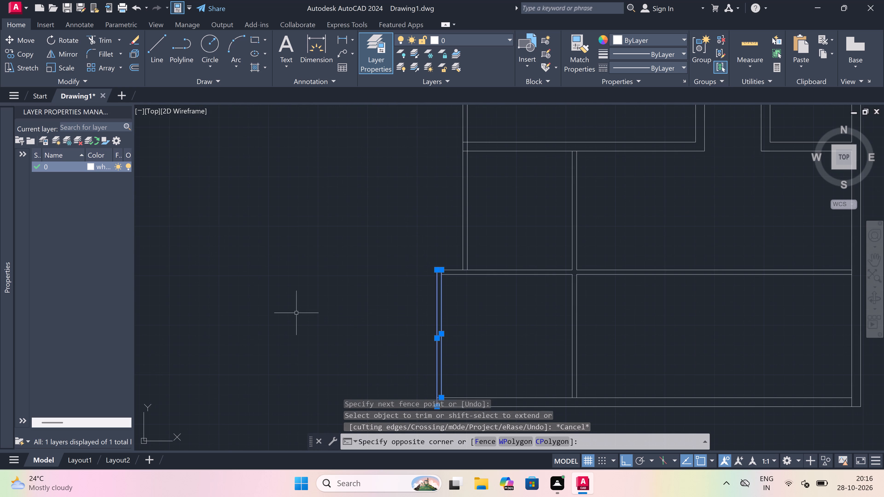
left_click(18, 35)
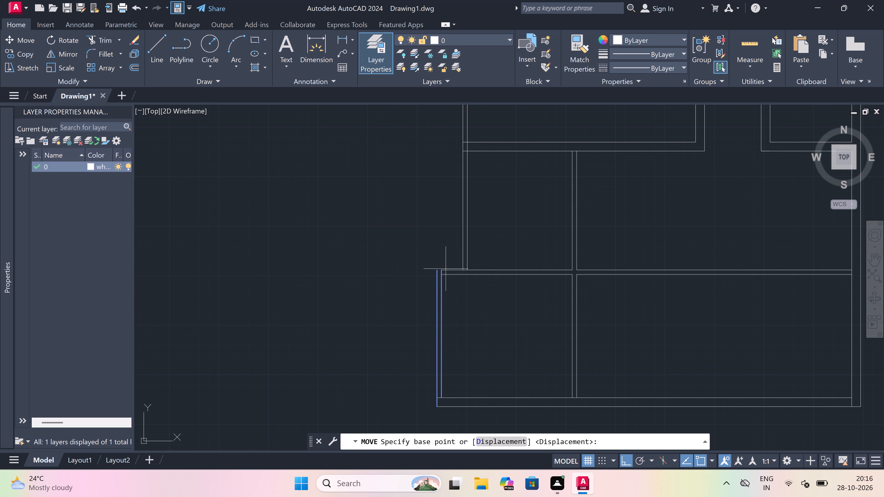
left_click(442, 271)
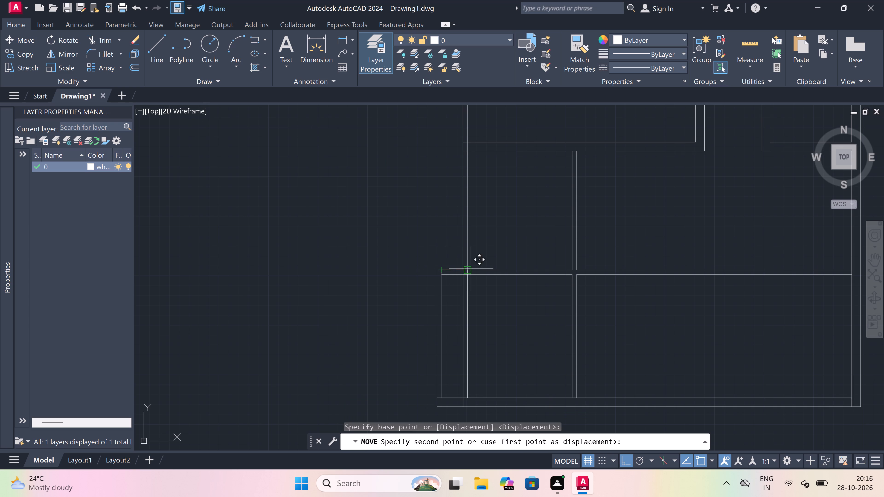
left_click(471, 269)
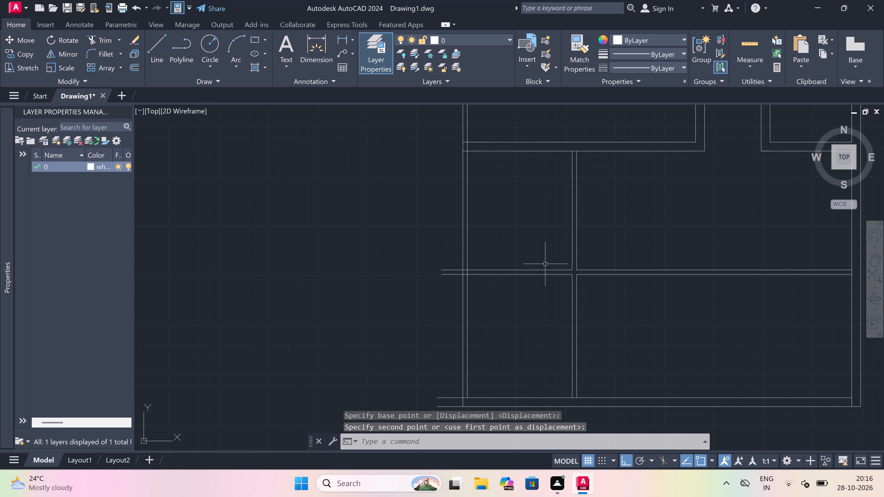
Trim the lower cross wall and bottom wall faces that project left beyond the moved wall.
type("tr")
key("space")
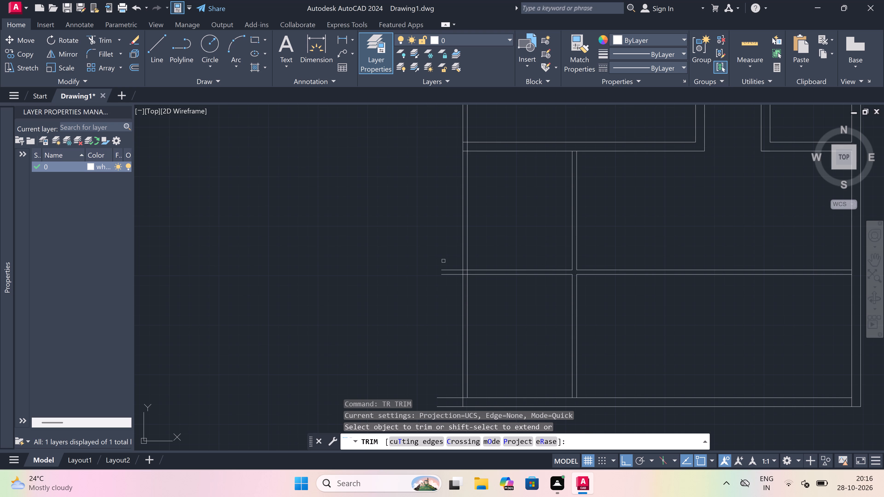
left_click(452, 259)
scroll(452, 259, "down", 2)
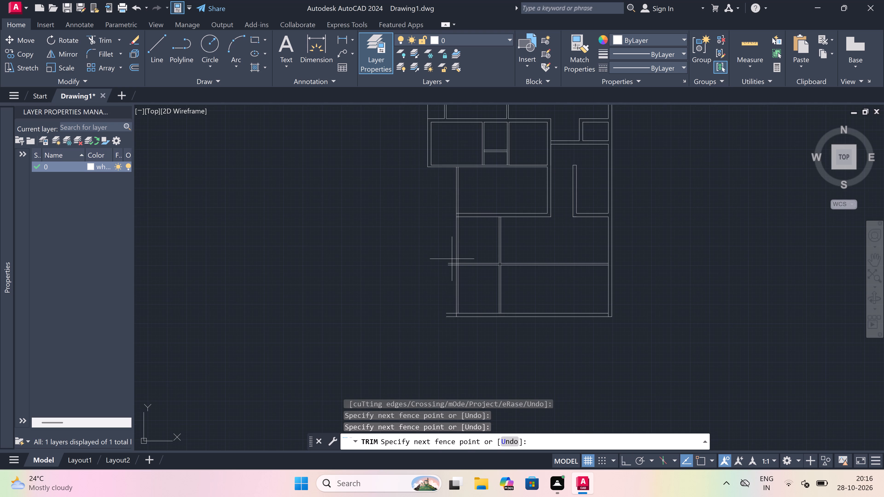
left_click(448, 327)
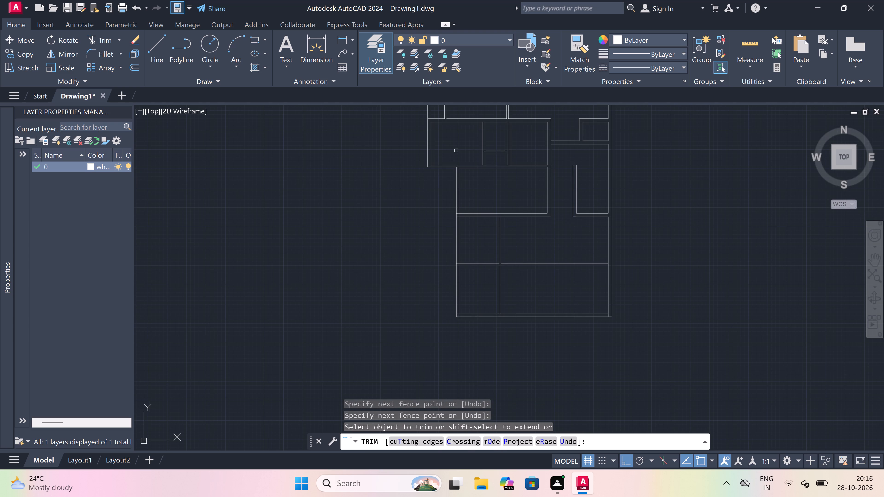
Trim the overlapping face segments where the left 4.5" wall meets the upper outer wall and the 9" middle cross wall.
scroll(456, 150, "up", 3)
scroll(458, 213, "up", 1)
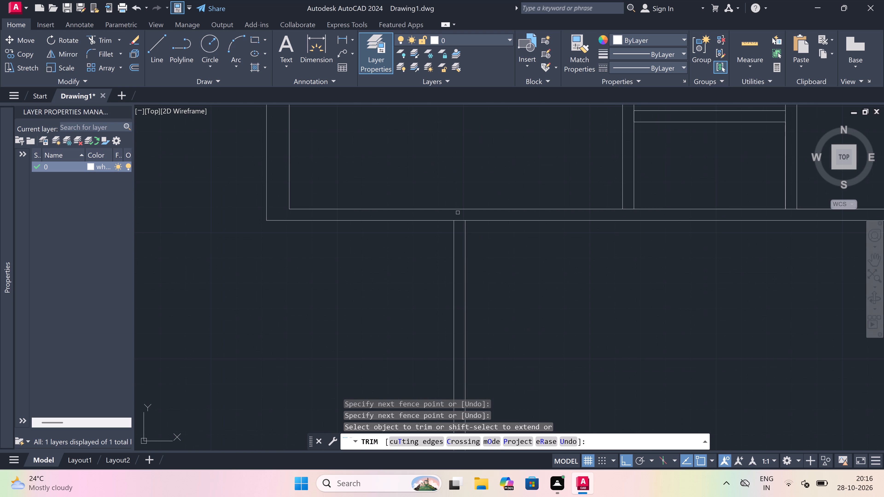
left_click(458, 213)
scroll(458, 213, "down", 2)
scroll(459, 251, "down", 2)
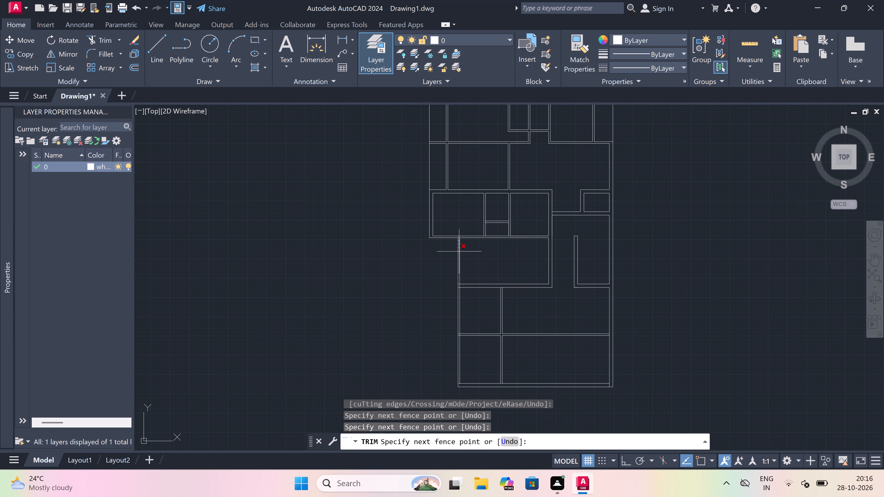
scroll(460, 310, "up", 3)
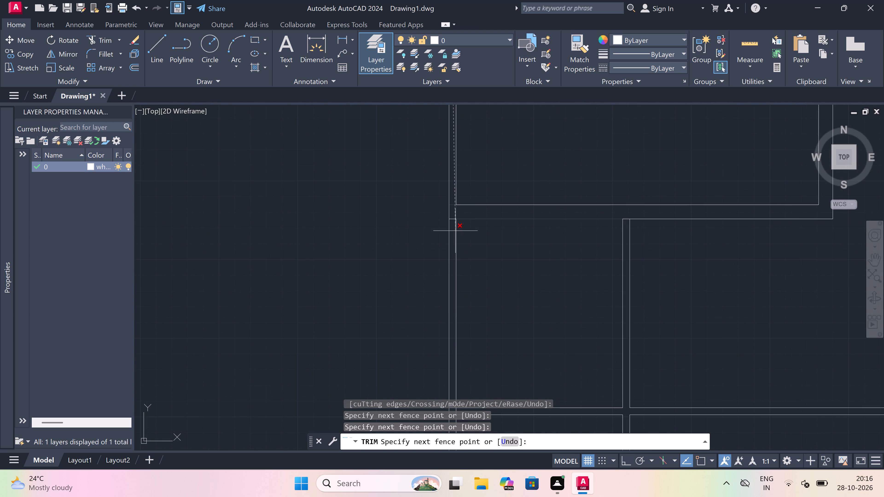
scroll(455, 216, "up", 2)
left_click_drag(444, 233, 445, 230)
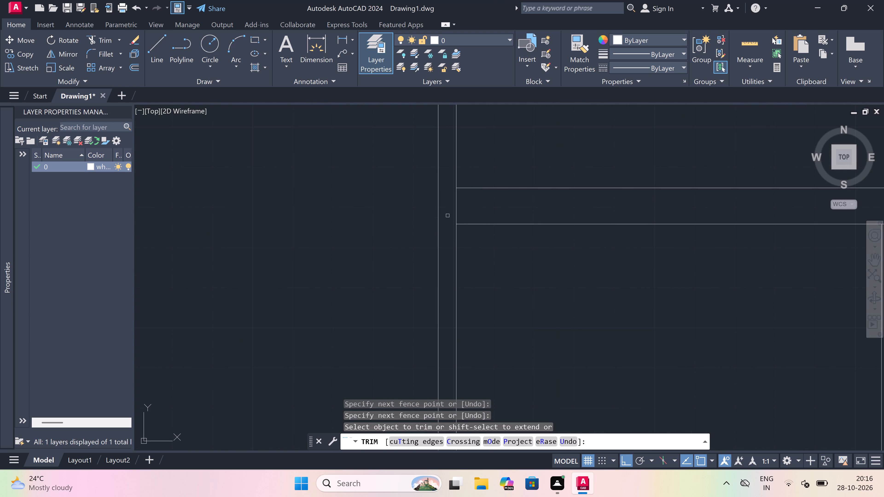
left_click_drag(449, 211, 452, 211)
left_click(468, 211)
scroll(382, 242, "down", 7)
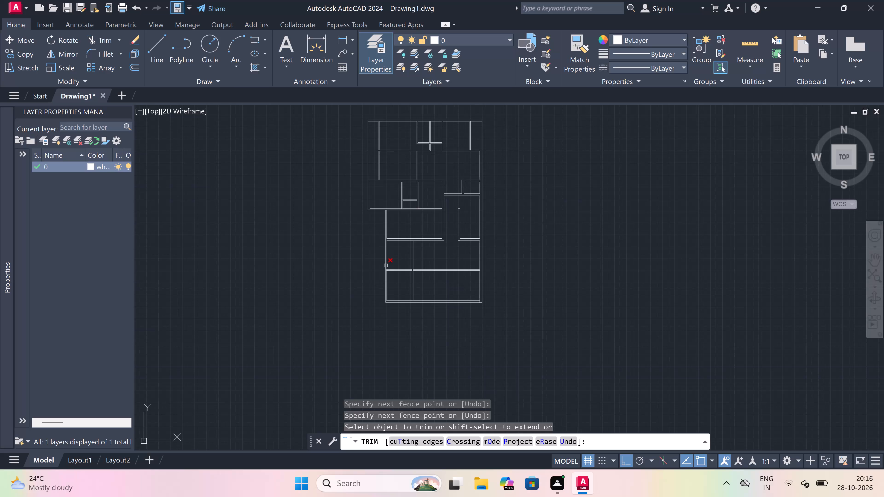
scroll(389, 269, "up", 5)
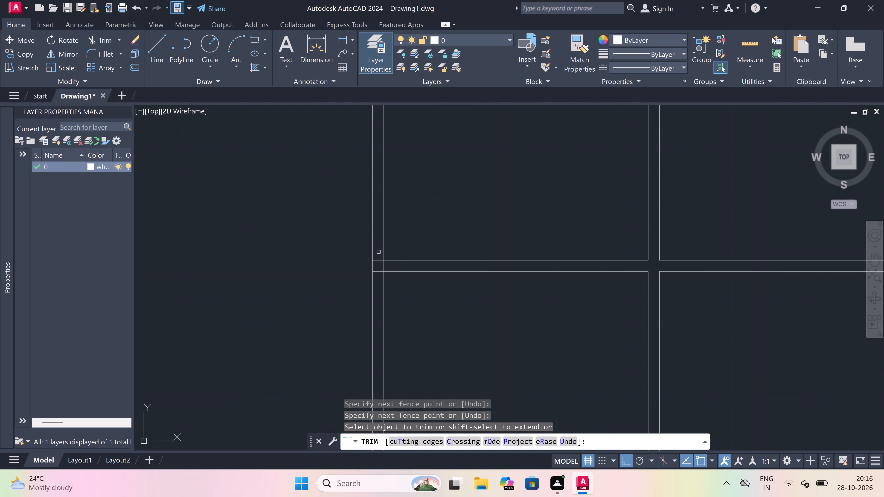
scroll(379, 252, "down", 5)
scroll(352, 201, "up", 2)
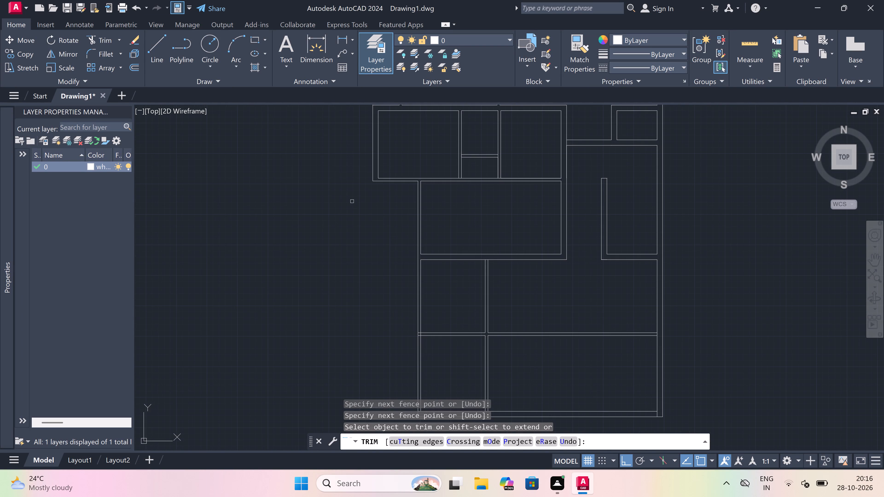
key("Escape")
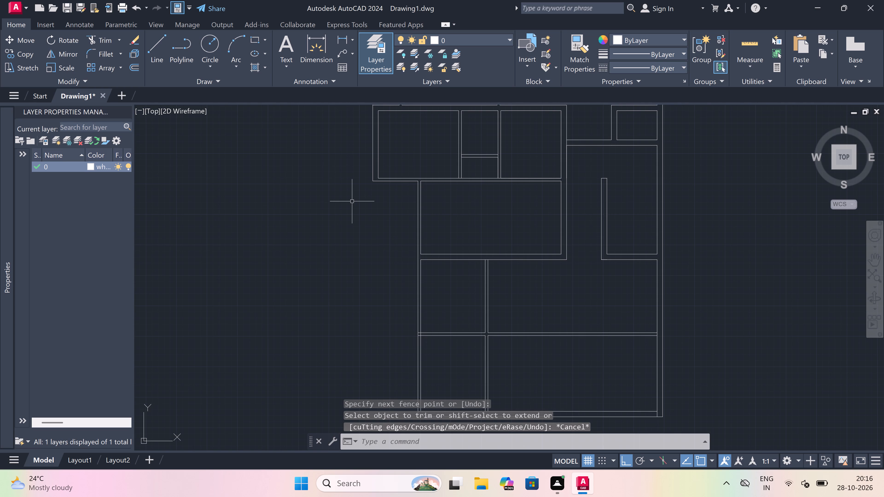
Offset the outer face lines of the left wall, upper and lowest segments, 3'3" outward to the left.
type("o")
key("space")
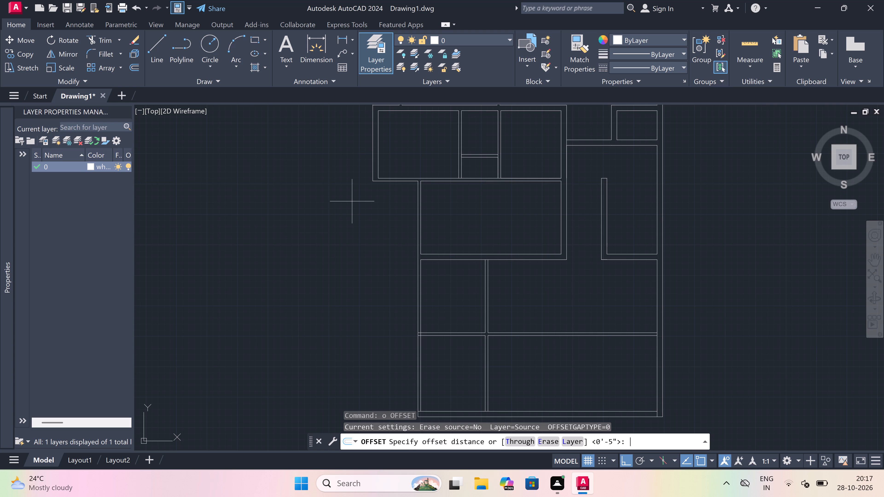
left_click_drag(415, 199, 412, 199)
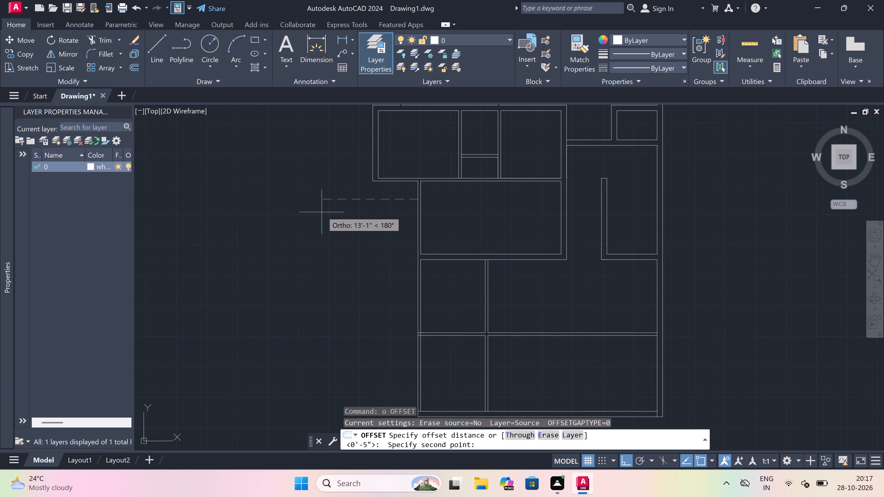
type("3'3")
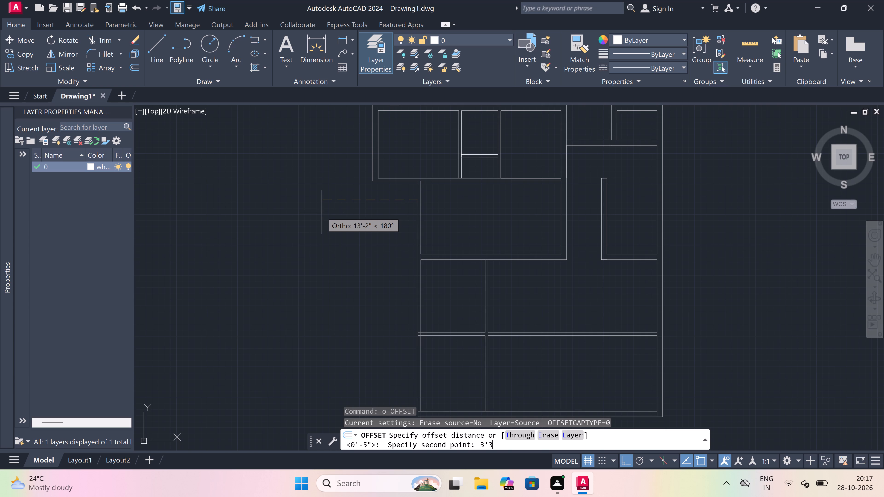
key("shift+quotedbl")
key("space")
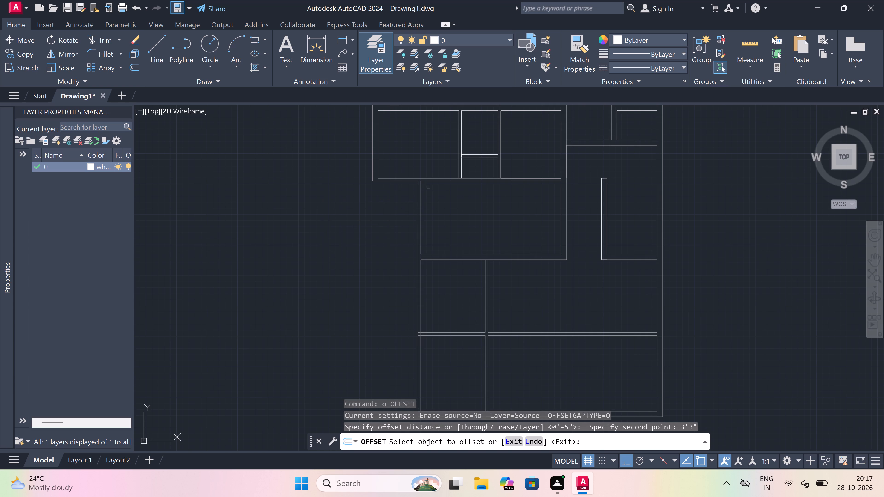
left_click_drag(419, 189, 406, 197)
left_click(397, 202)
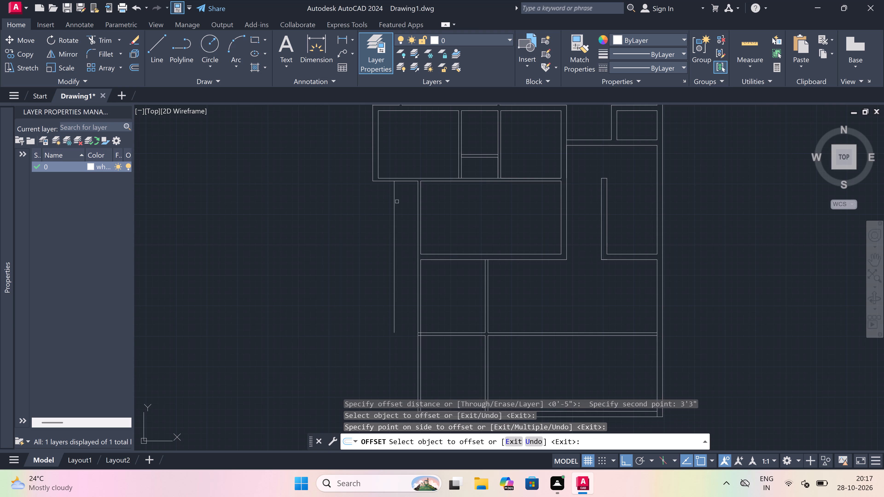
scroll(396, 202, "down", 1)
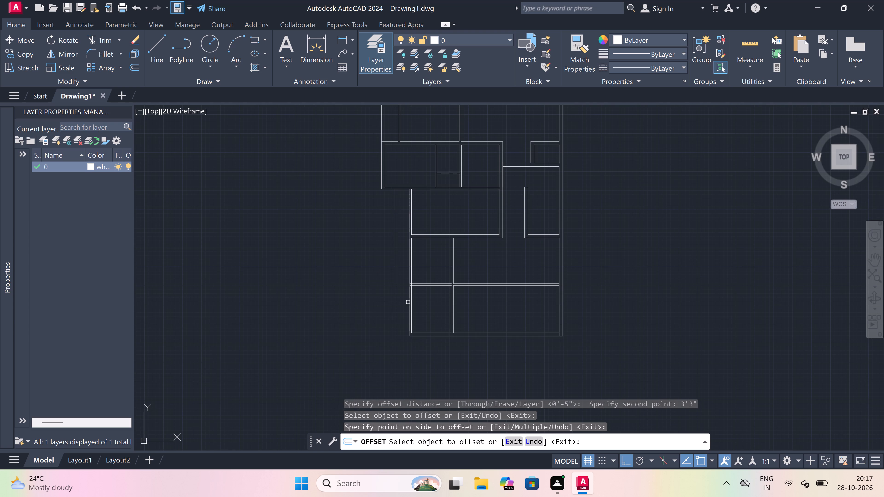
left_click_drag(408, 302, 376, 300)
left_click(317, 305)
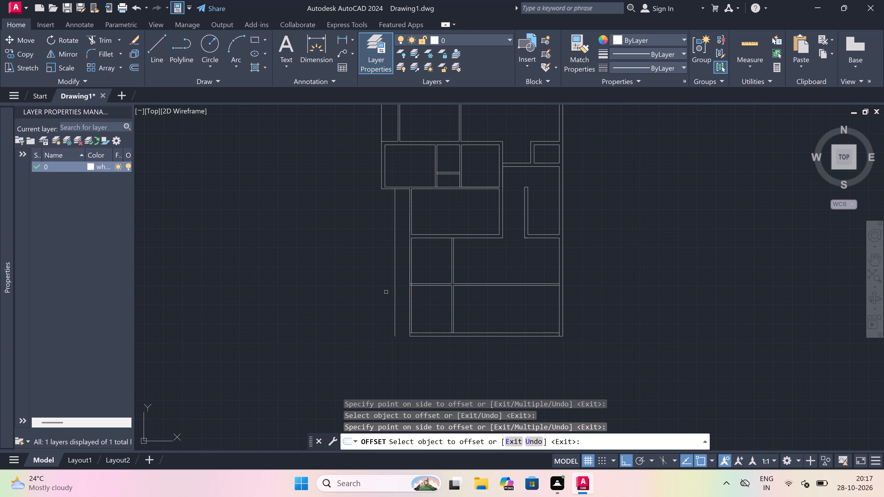
key("Escape")
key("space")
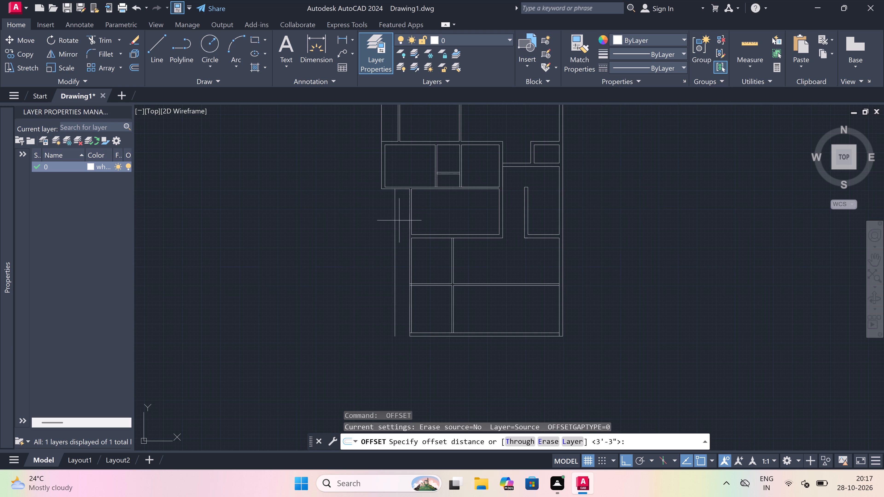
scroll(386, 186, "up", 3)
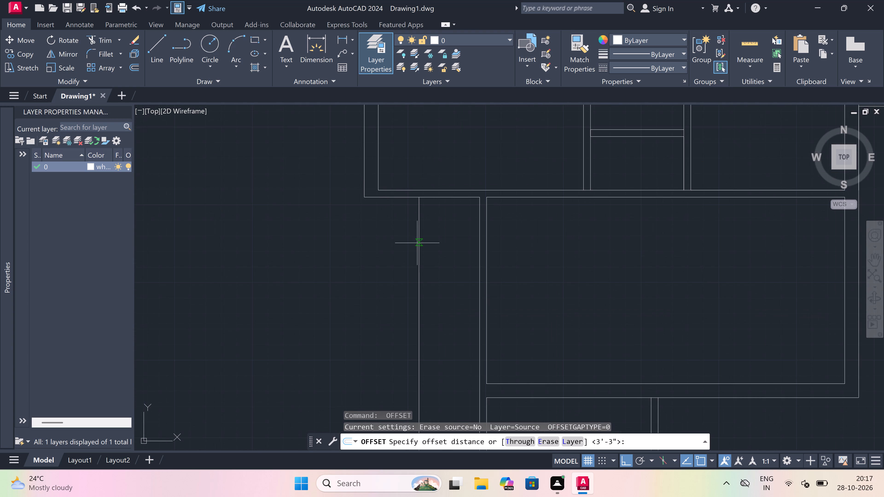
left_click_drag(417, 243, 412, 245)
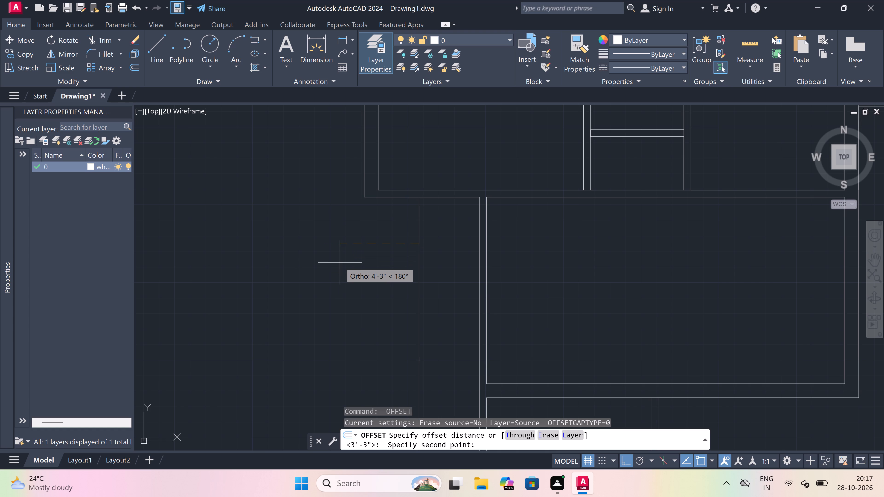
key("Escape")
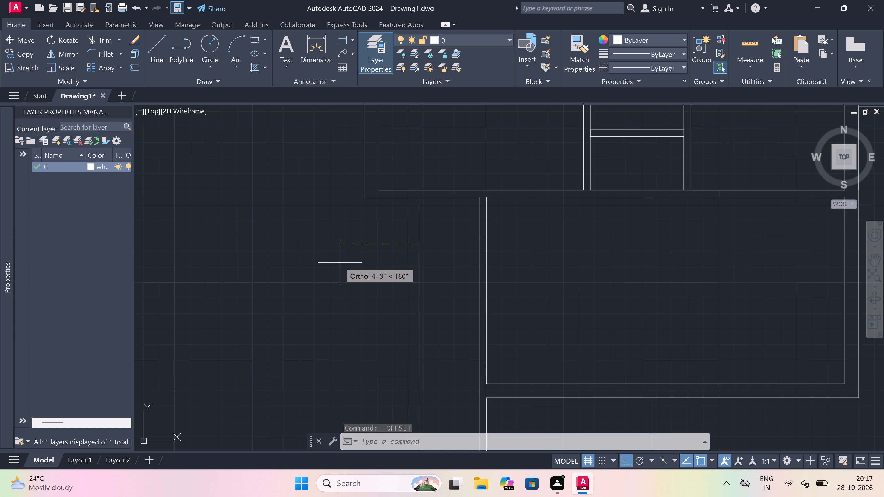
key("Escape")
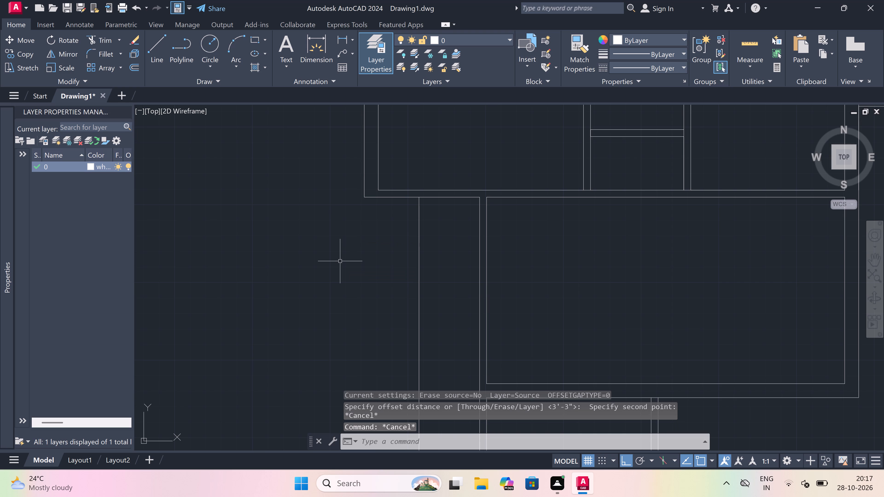
Draw a horizontal line from the building's bottom-left outer corner to the lower end of the offset line.
scroll(378, 228, "down", 4)
scroll(377, 294, "up", 1)
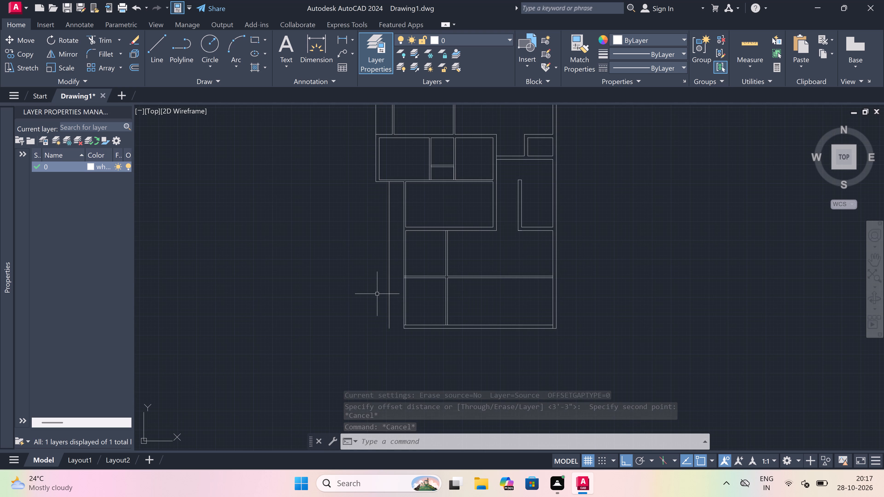
scroll(387, 327, "up", 2)
scroll(416, 338, "up", 1)
key("l")
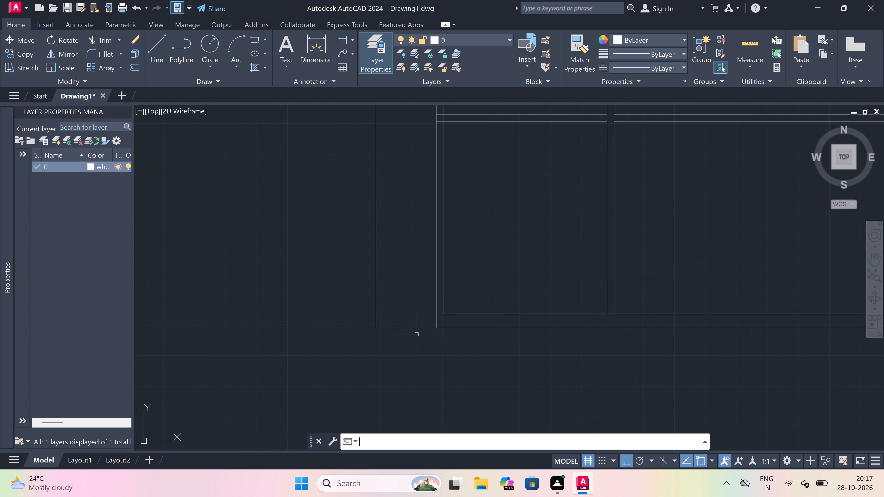
key("space")
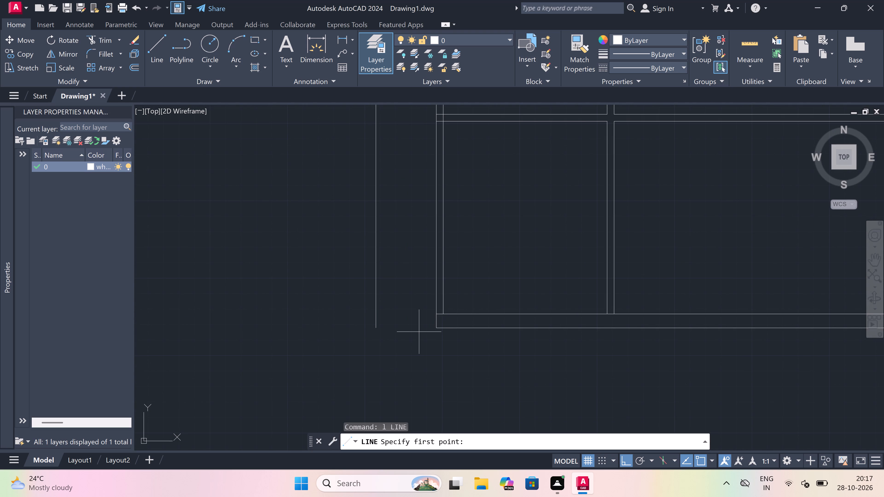
left_click(434, 327)
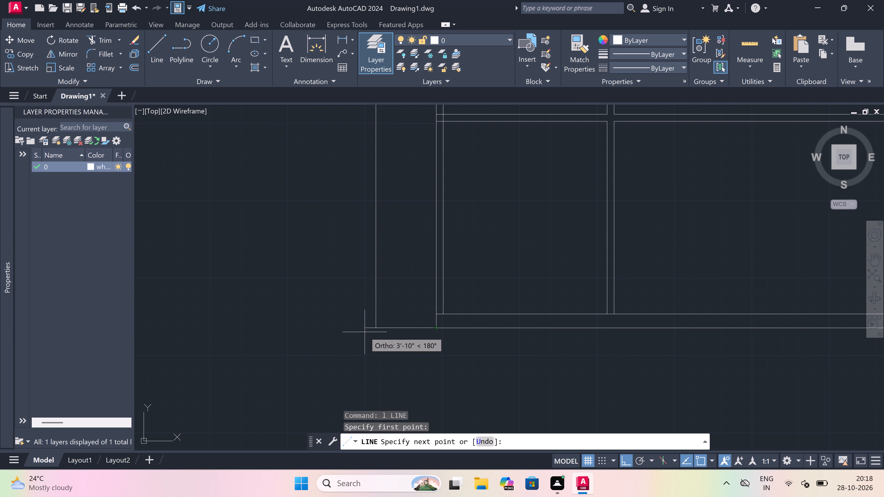
left_click(377, 330)
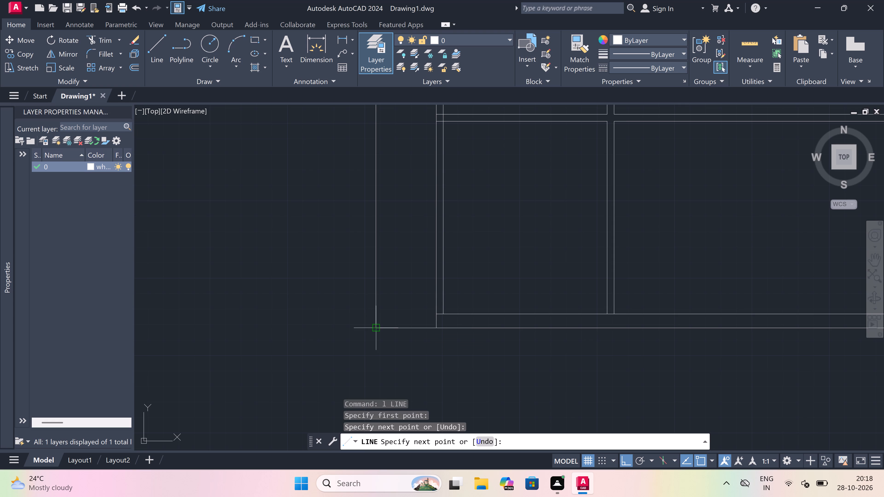
Draw a horizontal line from the left wall's outer face at the bottom wall's inner face to the strip's outer line.
key("Escape")
key("space")
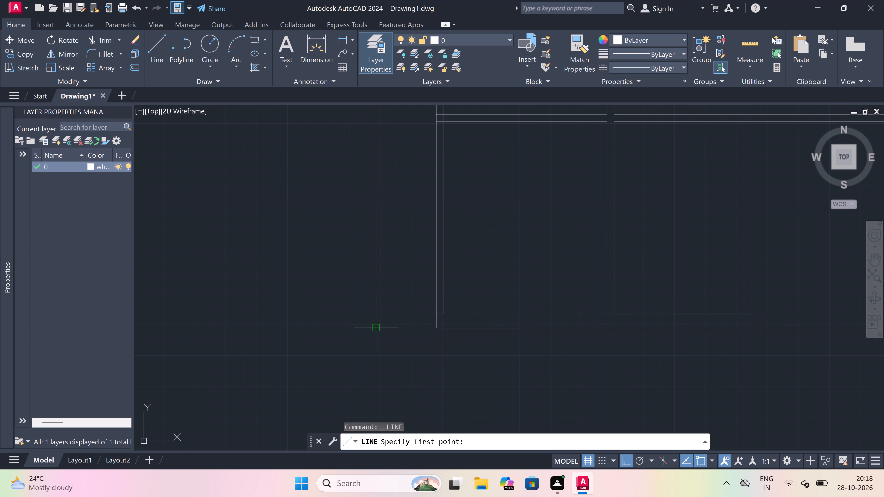
scroll(456, 304, "up", 1)
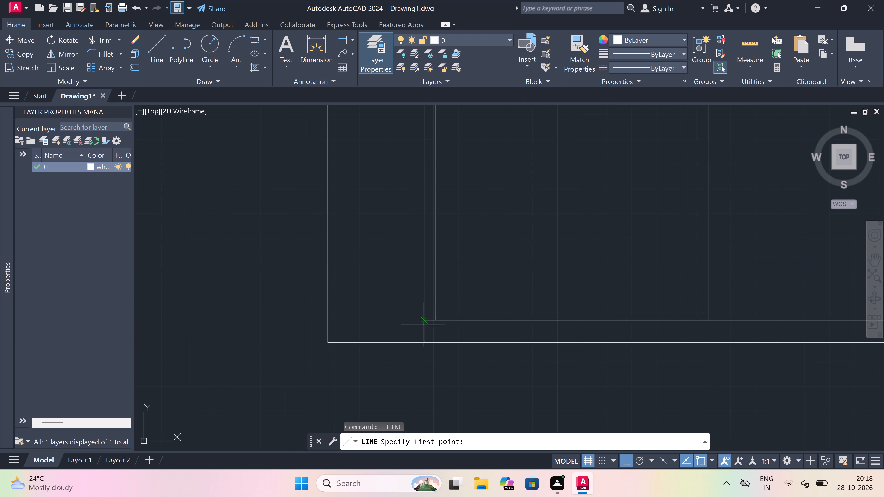
left_click(425, 320)
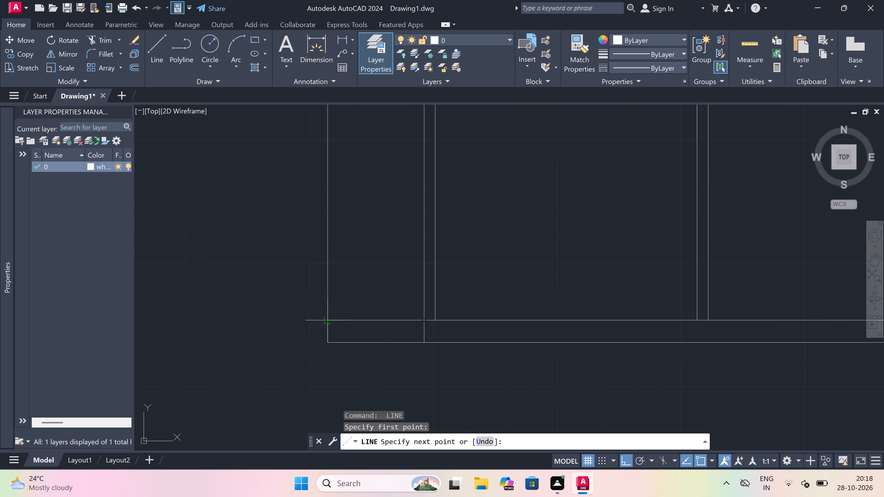
left_click(328, 318)
key("Escape")
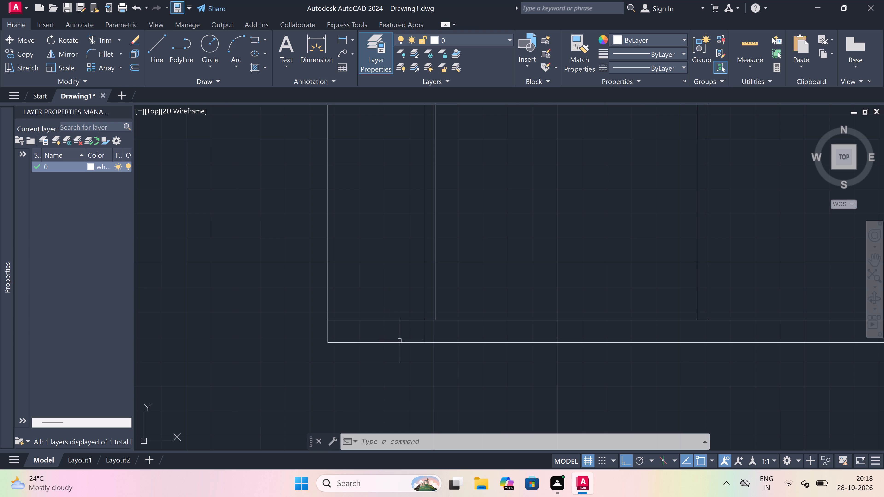
Extend the faces of the lower 4.5" cross wall and the 9" middle cross wall to the strip's outer line.
scroll(396, 350, "down", 4)
scroll(386, 266, "up", 2)
scroll(386, 266, "down", 2)
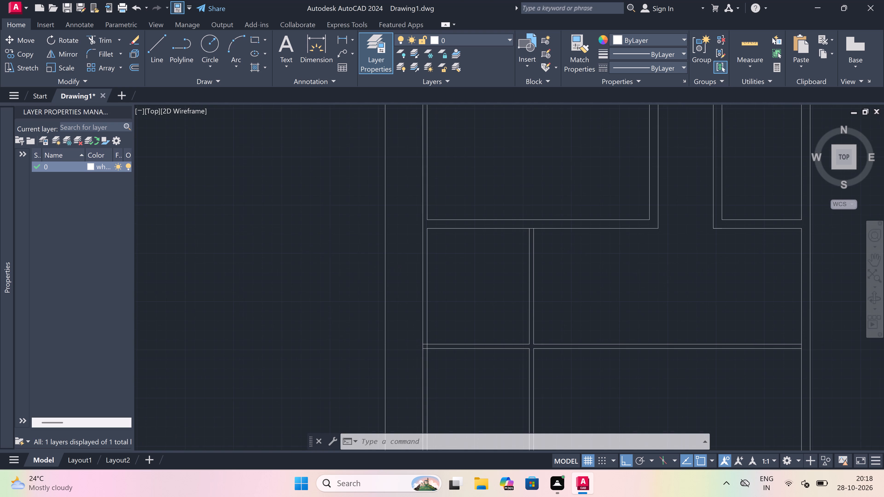
scroll(395, 295, "up", 1)
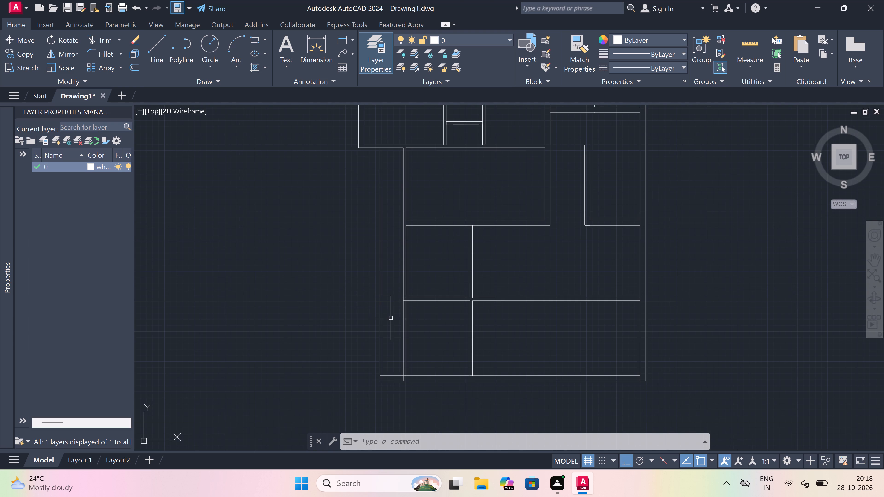
scroll(386, 348, "down", 1)
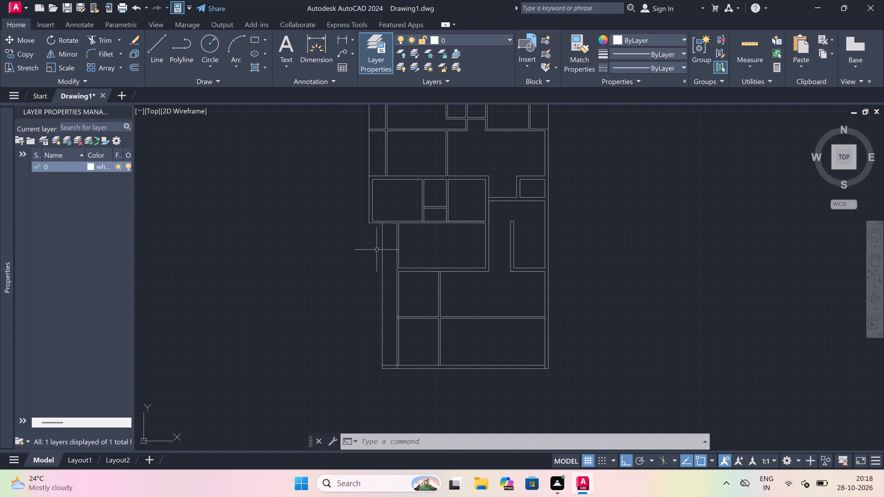
type("ex")
key("space")
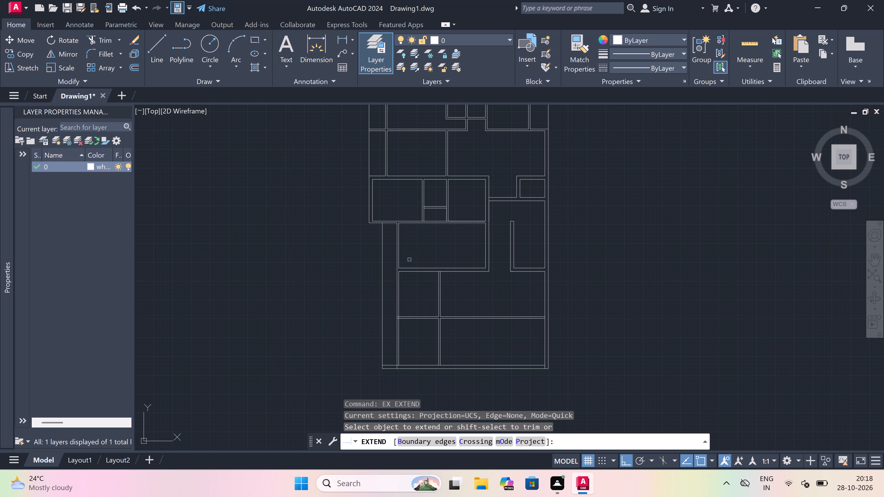
left_click_drag(408, 259, 407, 263)
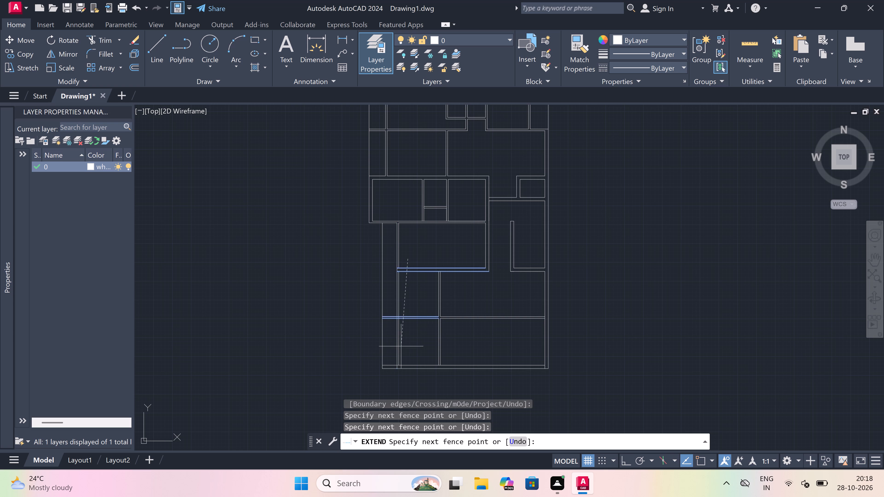
left_click_drag(401, 346, 401, 343)
left_click(410, 266)
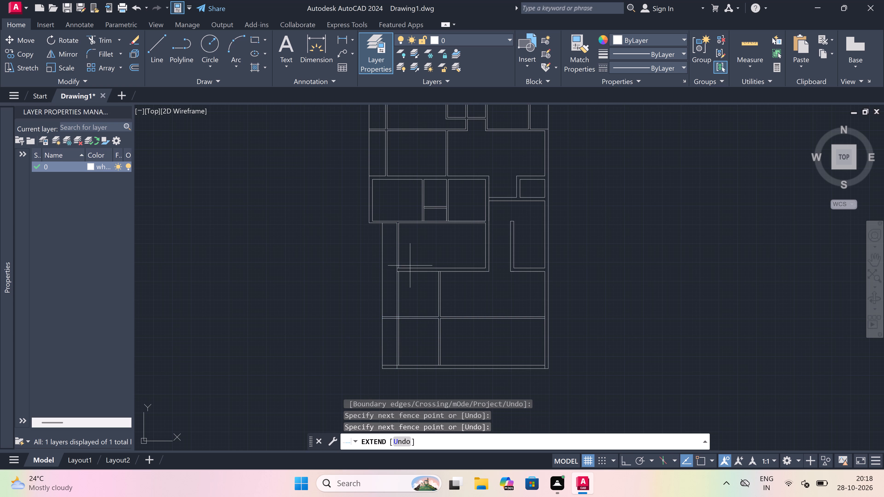
left_click(411, 277)
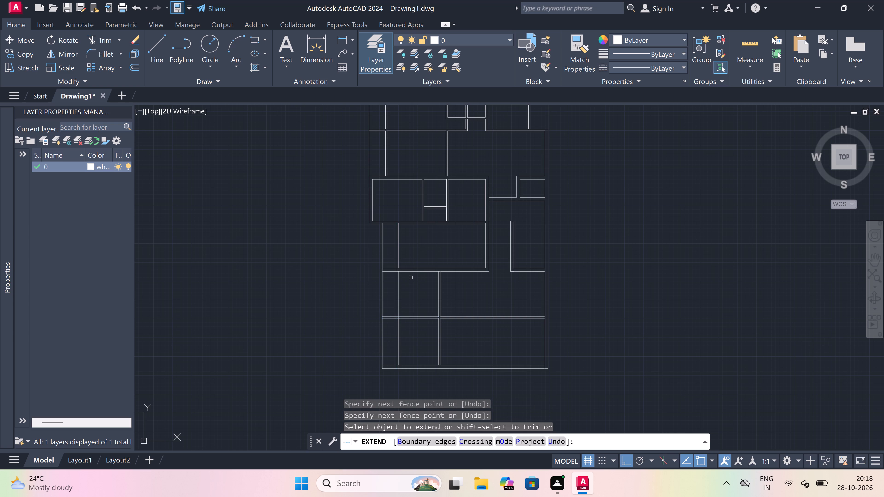
key("Escape")
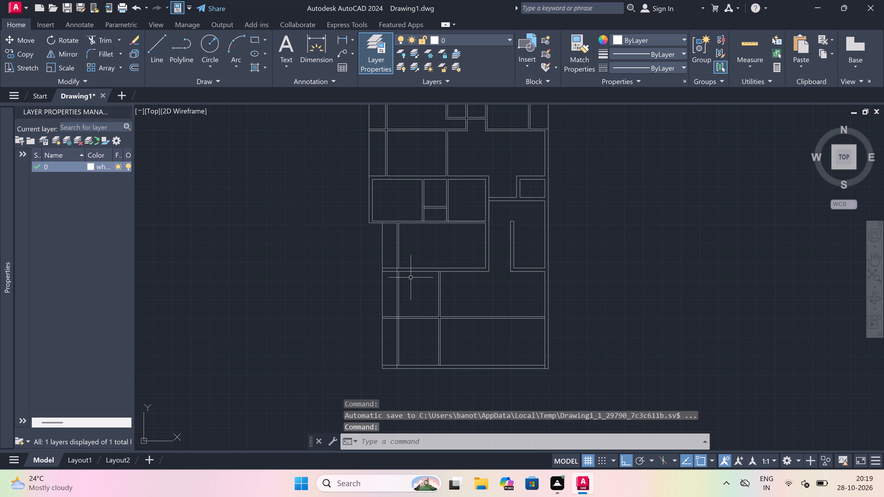
Trim the overlapping face segments where the left 4.5" wall meets the bottom wall.
type("tr")
key("space")
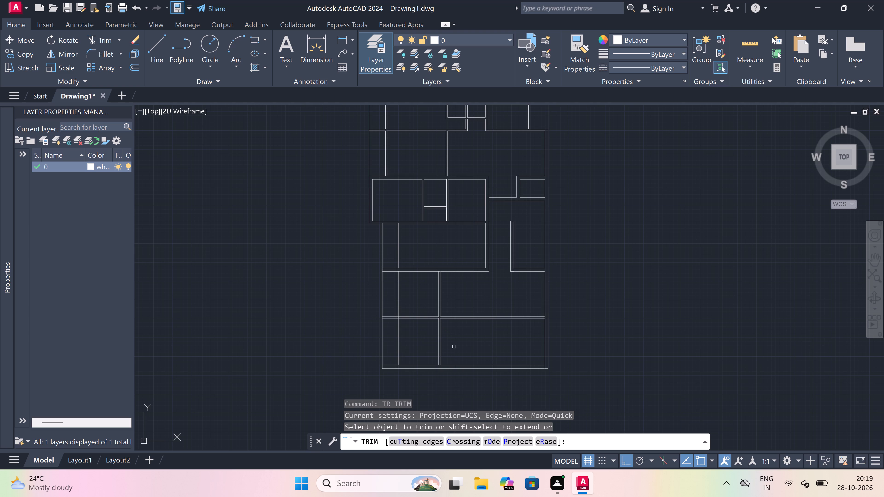
scroll(458, 337, "up", 1)
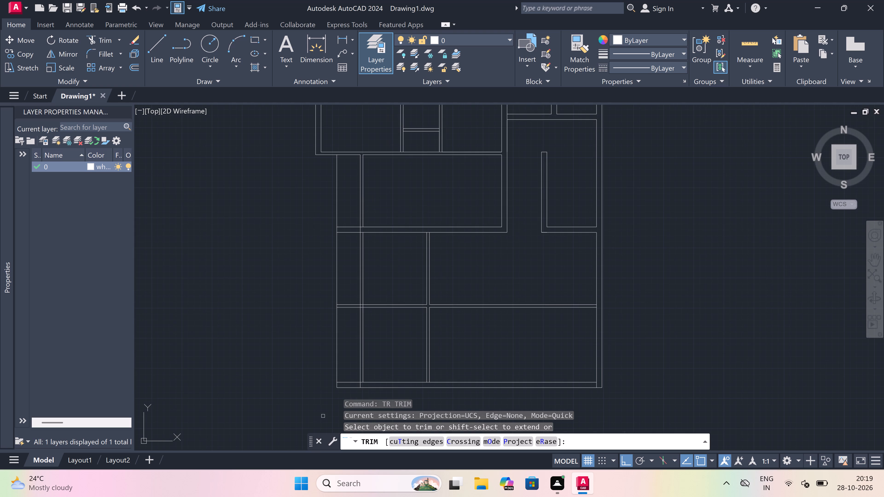
scroll(357, 385, "up", 2)
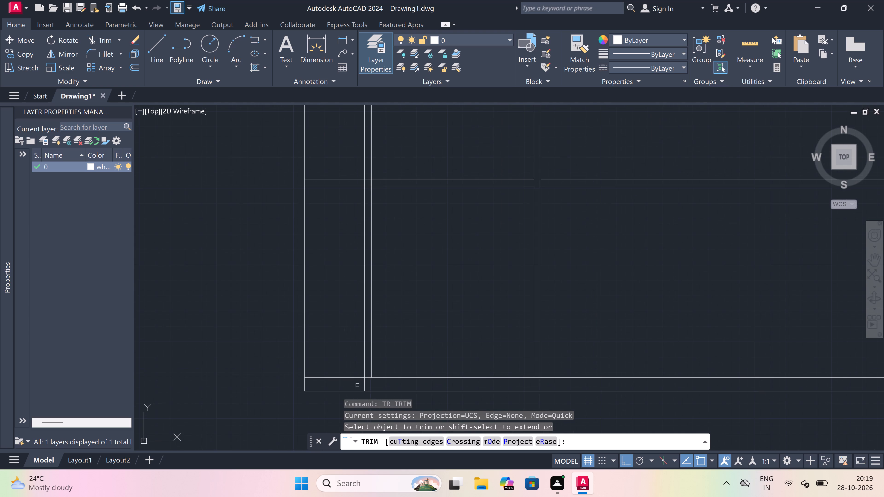
scroll(361, 385, "up", 3)
left_click(362, 385)
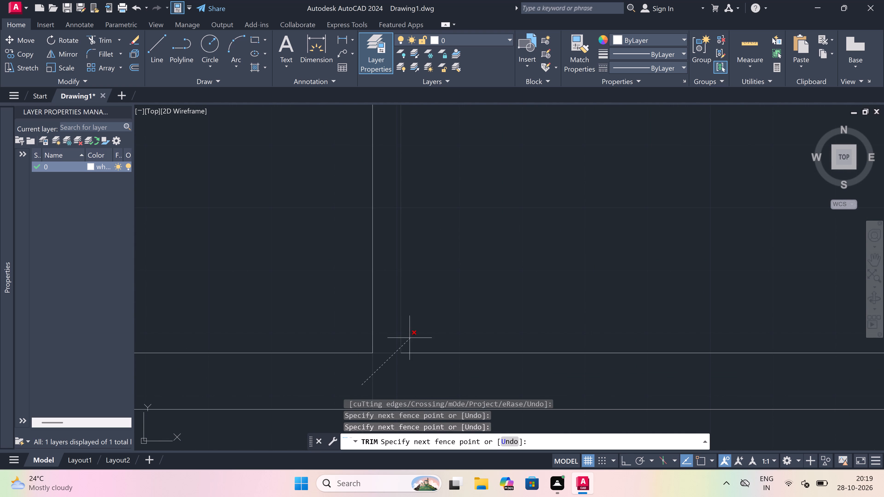
left_click(395, 346)
Trim the overlapping face segments where the left 4.5" wall crosses the lower 4.5" cross wall.
scroll(380, 362, "down", 5)
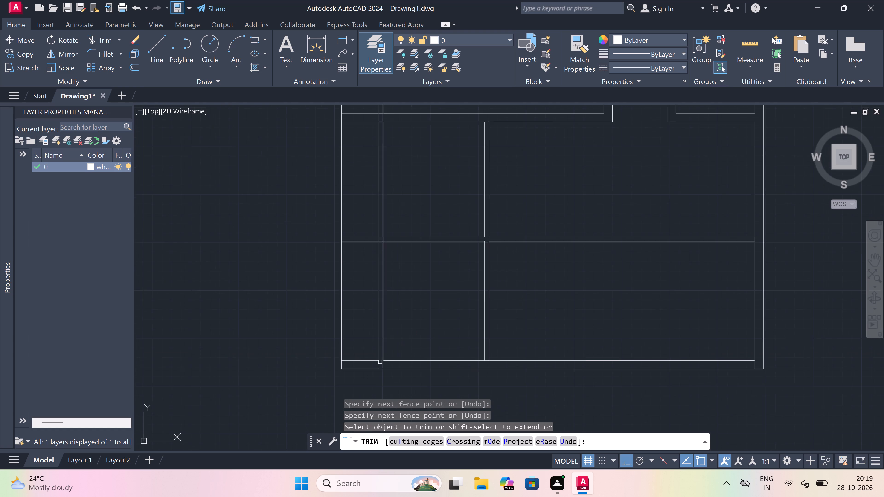
scroll(377, 275, "up", 2)
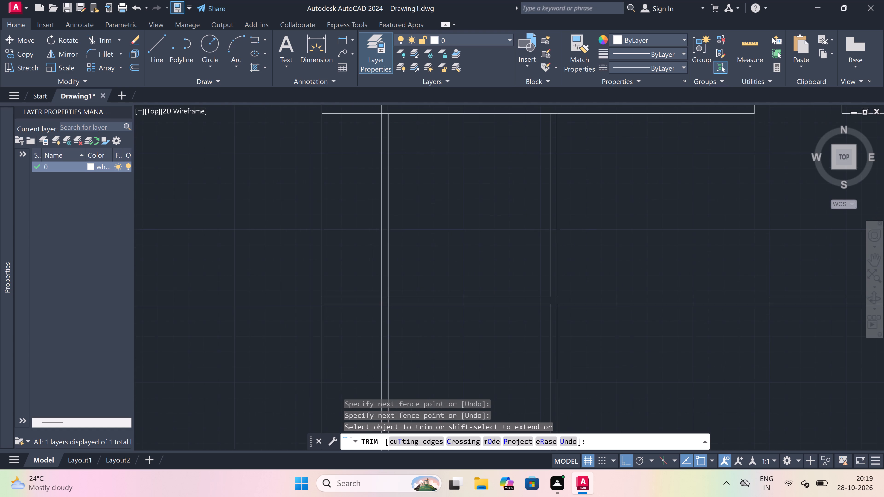
scroll(377, 275, "up", 1)
scroll(385, 312, "up", 2)
left_click(388, 292)
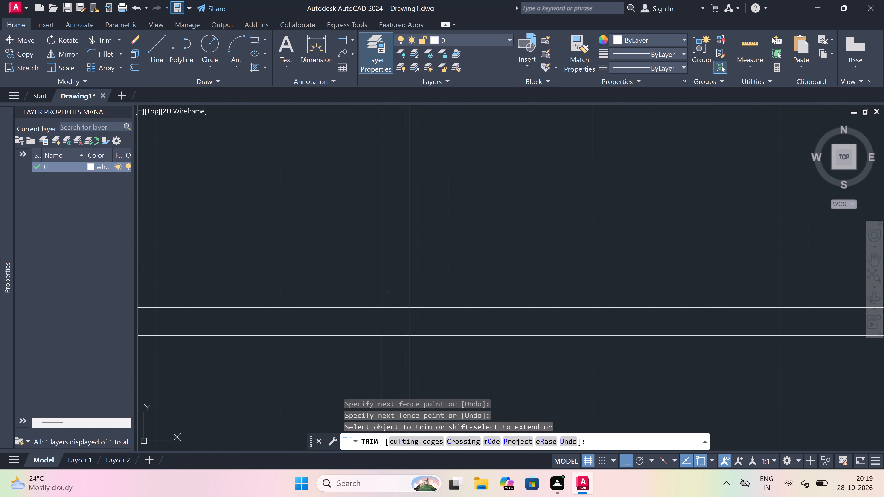
left_click(393, 351)
left_click(419, 323)
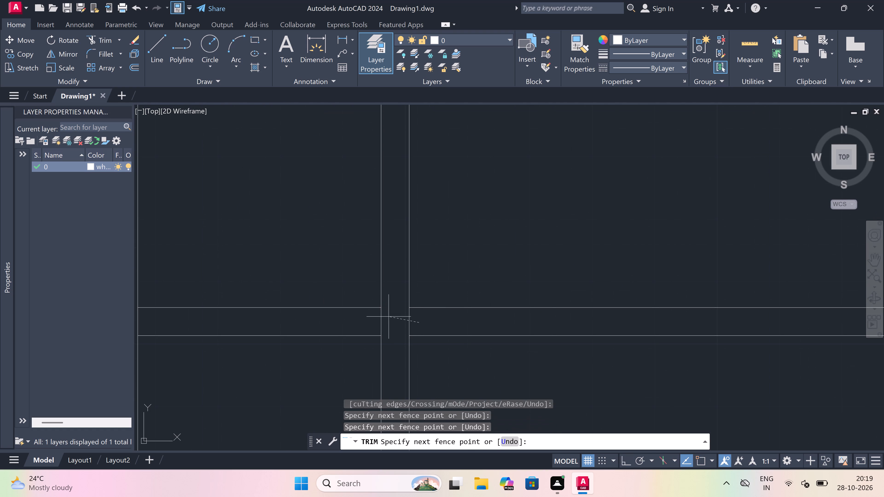
left_click(328, 318)
Trim the overlapping face segments where the left 4.5" wall crosses the 9" middle cross wall.
scroll(352, 327, "down", 8)
scroll(354, 277, "up", 2)
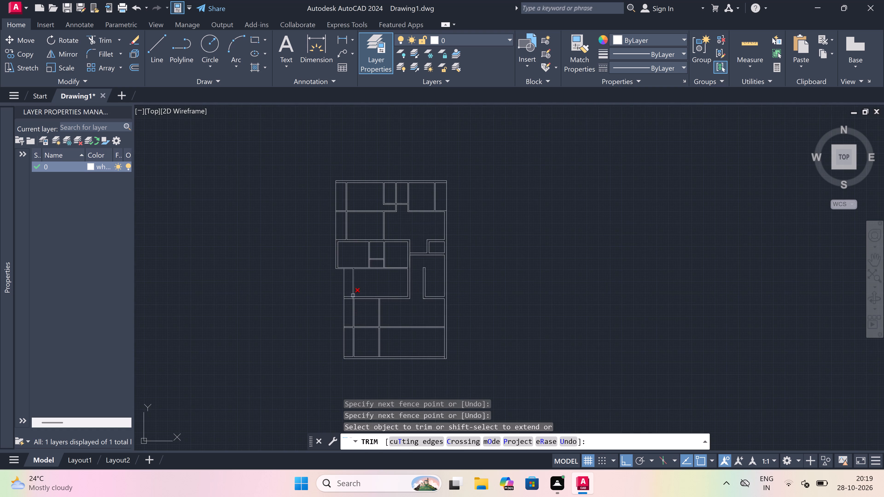
scroll(354, 326, "up", 4)
left_click(342, 338)
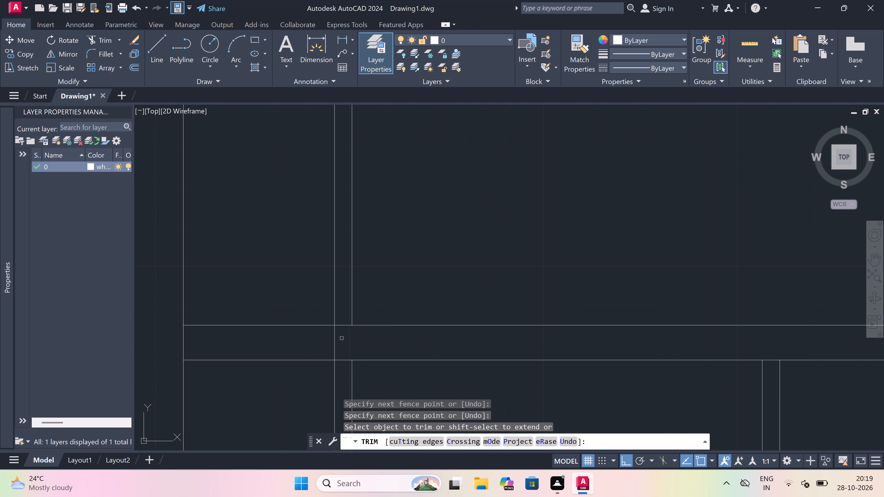
left_click(321, 339)
left_click_drag(344, 315, 344, 318)
left_click_drag(339, 379, 340, 377)
scroll(356, 306, "down", 5)
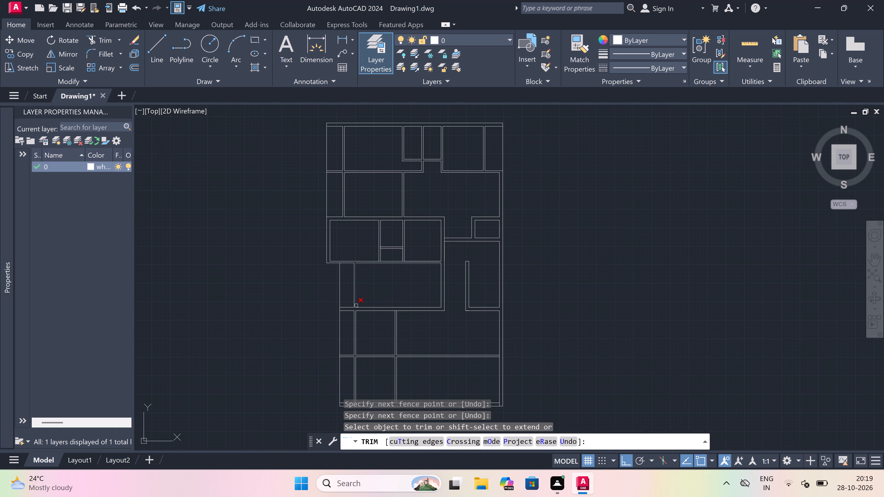
scroll(342, 246, "up", 1)
key("Escape")
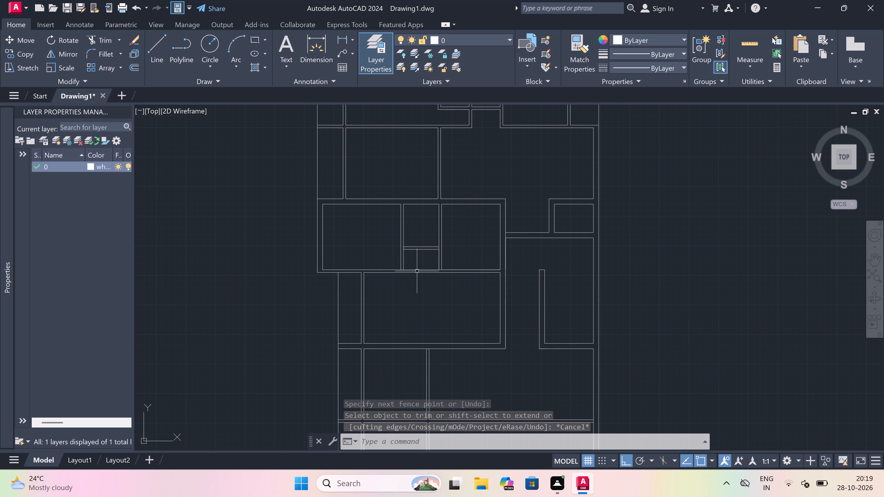
Offset the right face of the lowest vertical partition 4' to the right, into the large bottom room.
scroll(360, 200, "down", 2)
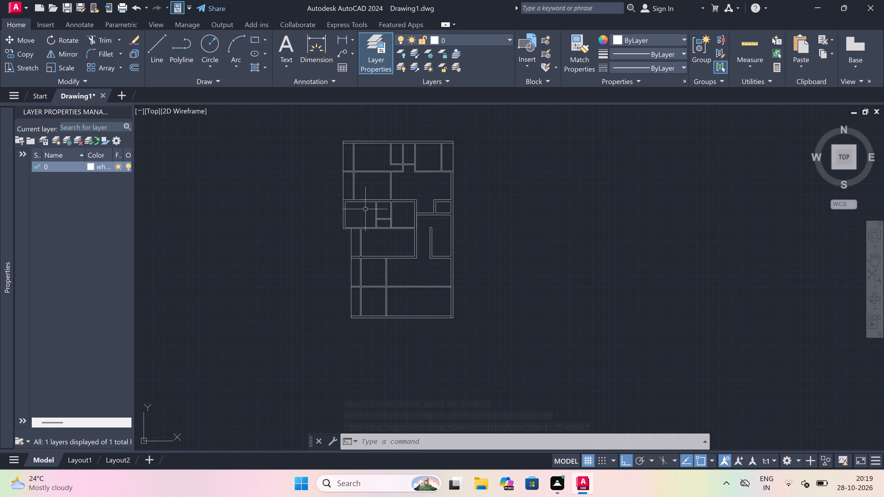
scroll(391, 309, "up", 4)
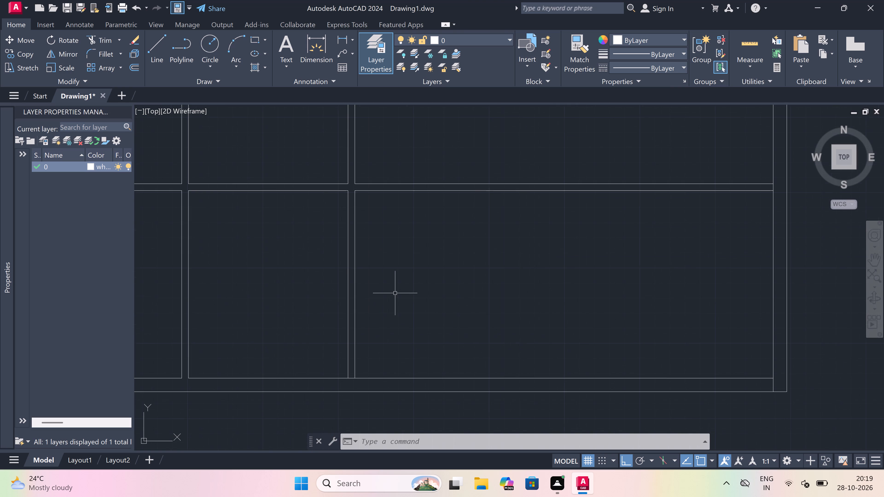
key("o")
key("space")
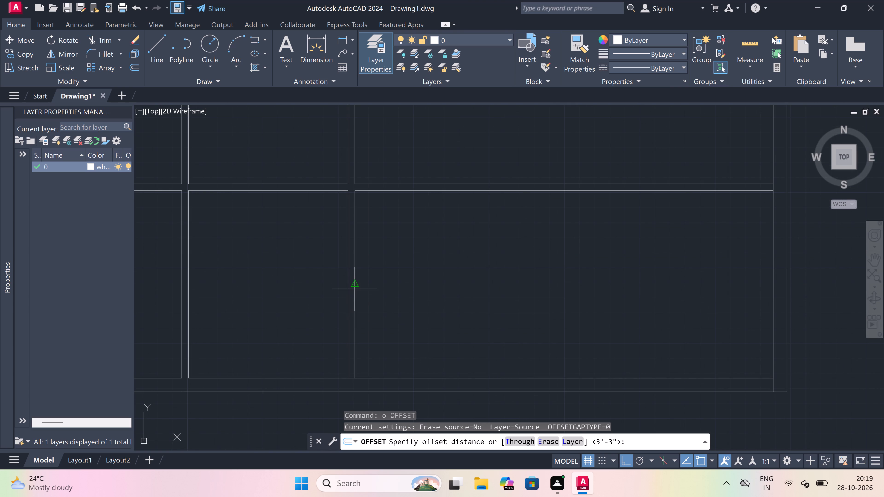
left_click_drag(355, 289, 375, 288)
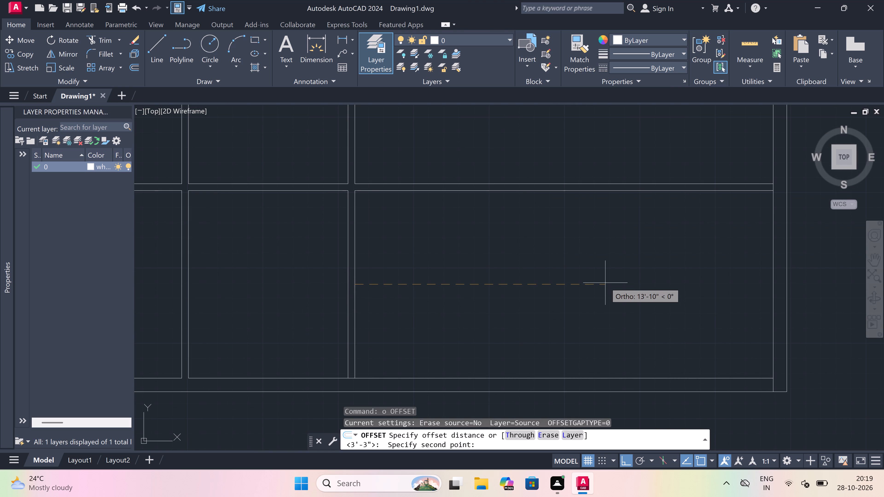
type("4'")
key("space")
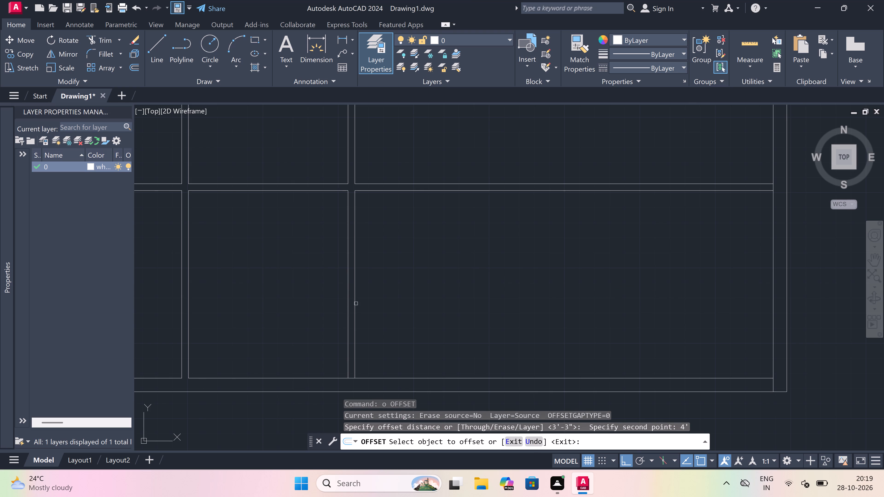
left_click_drag(355, 302, 485, 320)
left_click(629, 323)
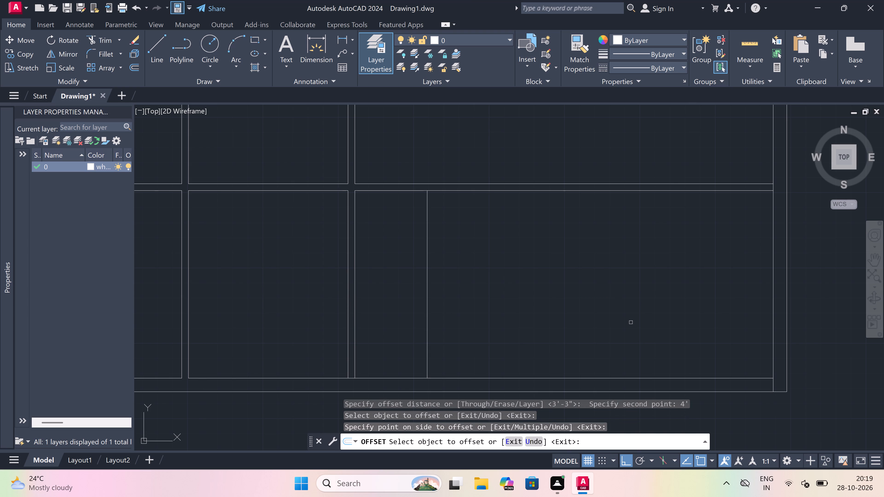
key("Escape")
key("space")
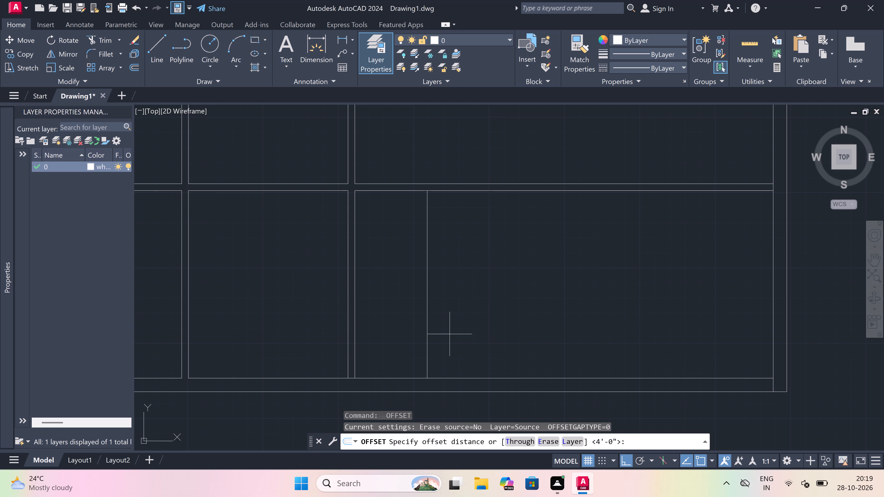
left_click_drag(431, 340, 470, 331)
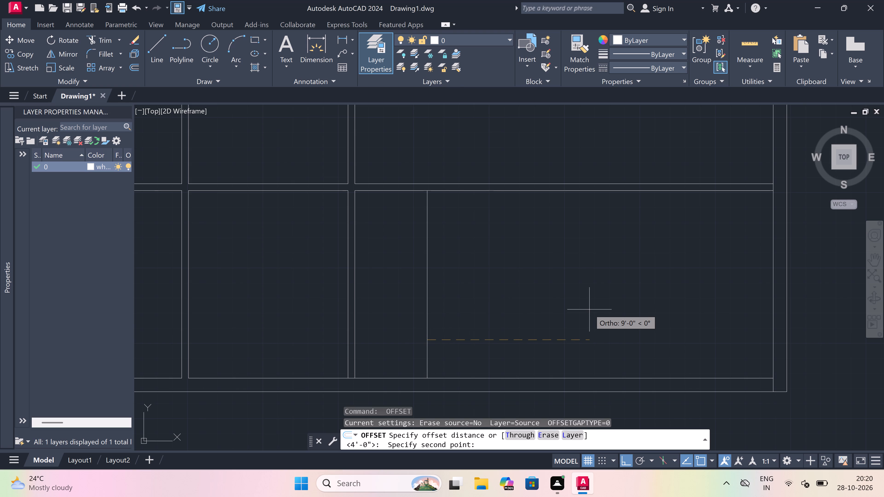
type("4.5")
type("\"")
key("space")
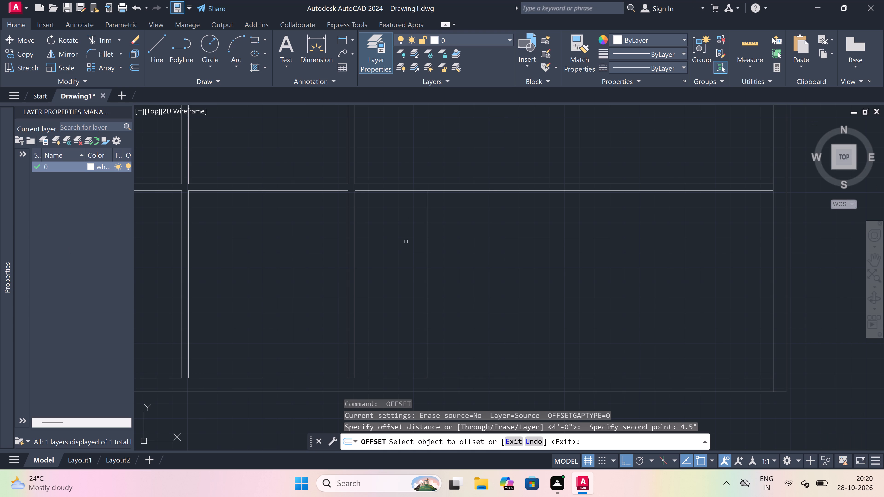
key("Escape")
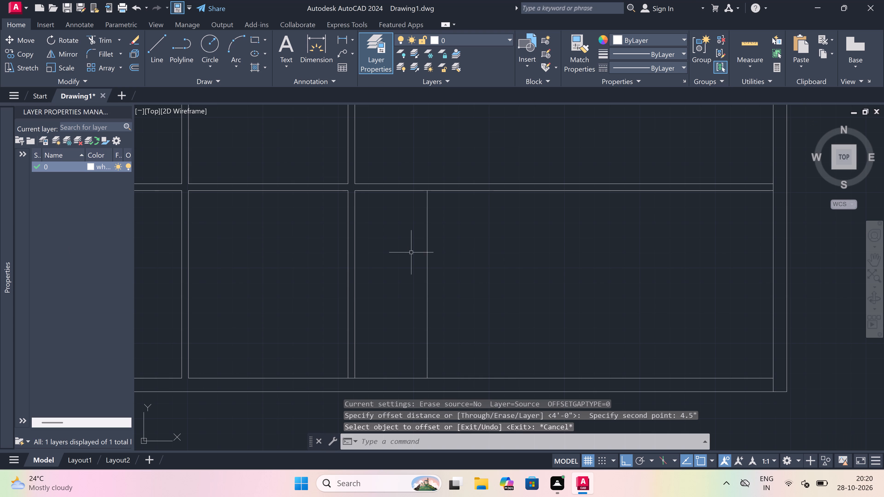
Offset the new partition line in the large bottom room 4.5" to the right to give the partition its thickness.
key("space")
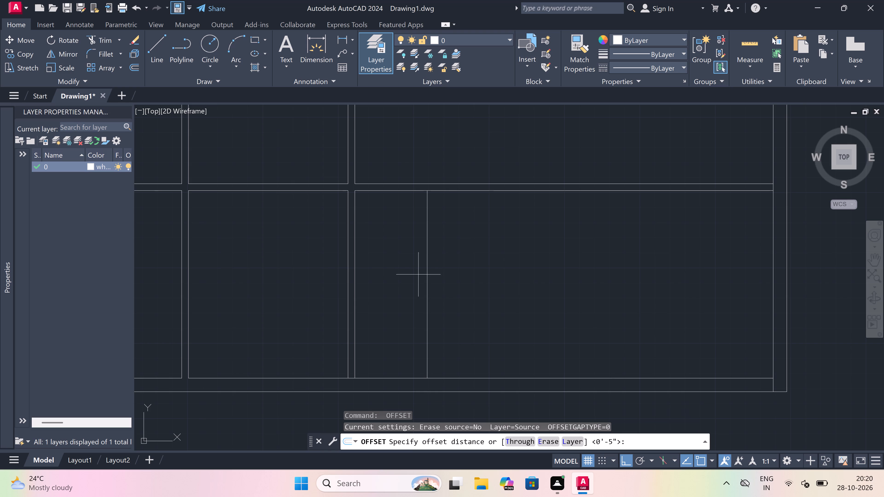
left_click_drag(430, 271, 437, 268)
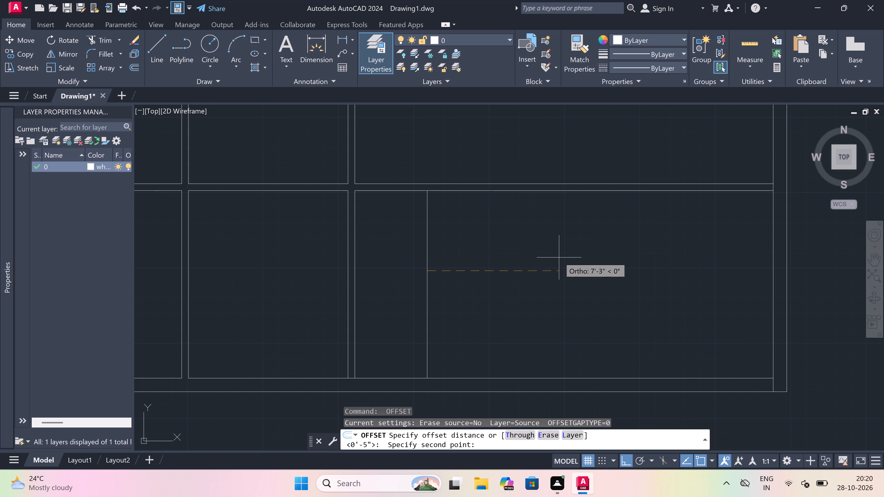
type("4.5\"")
key("space")
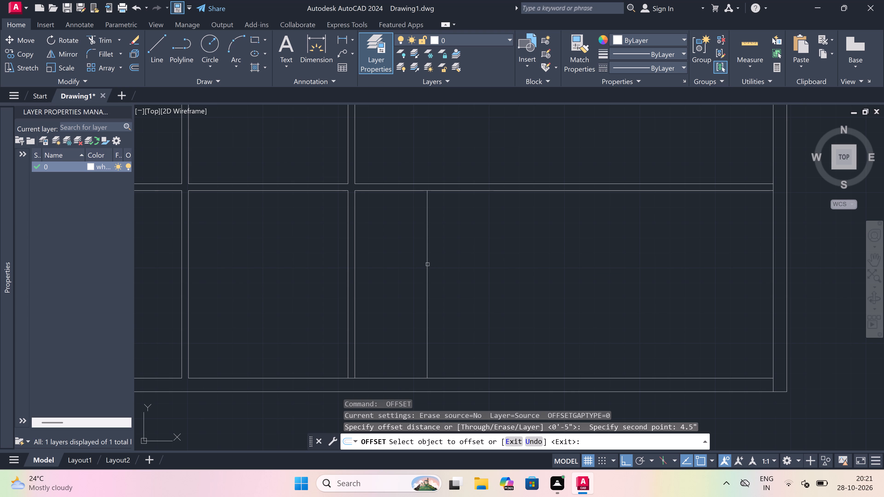
left_click_drag(427, 264, 477, 264)
left_click(548, 259)
key("Escape")
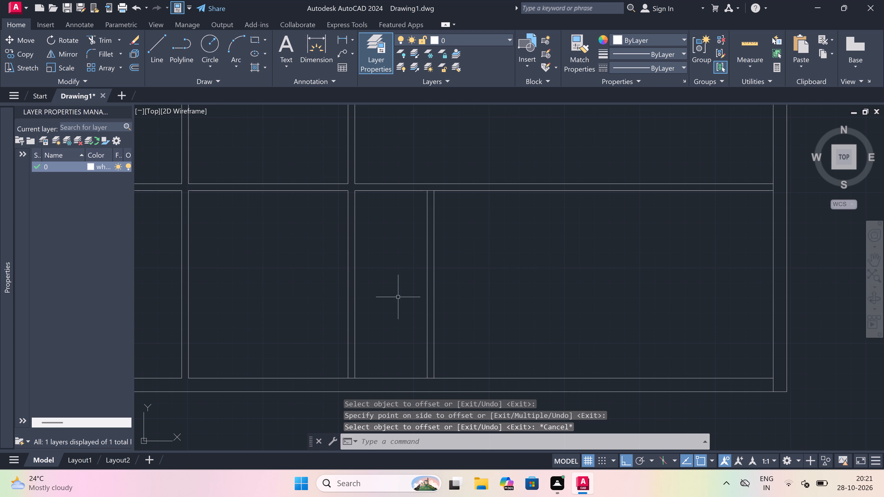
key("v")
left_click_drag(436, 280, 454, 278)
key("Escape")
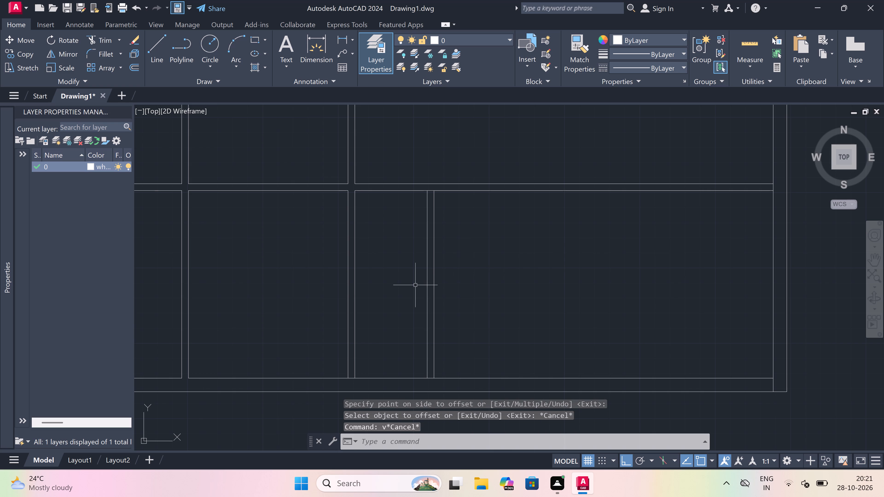
Offset the right face of the new 4.5" partition 4' to the right, further into the large bottom room.
key("space")
left_click(433, 273)
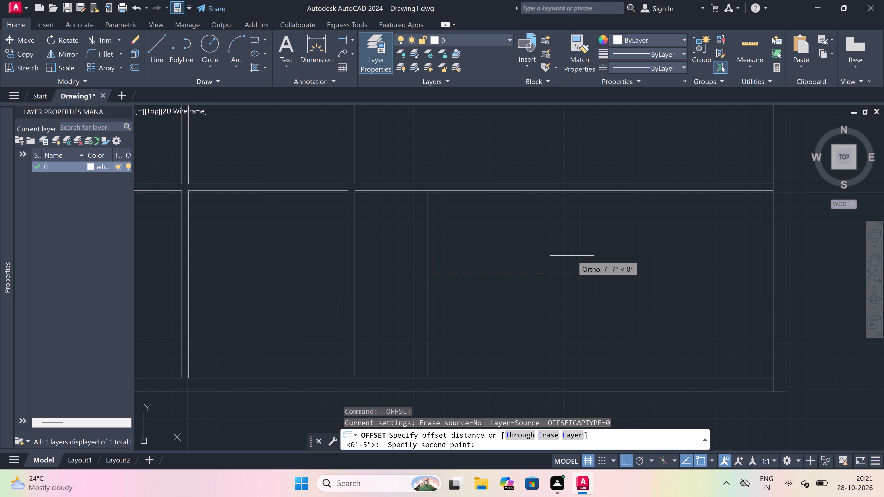
key("4")
type("'")
key("space")
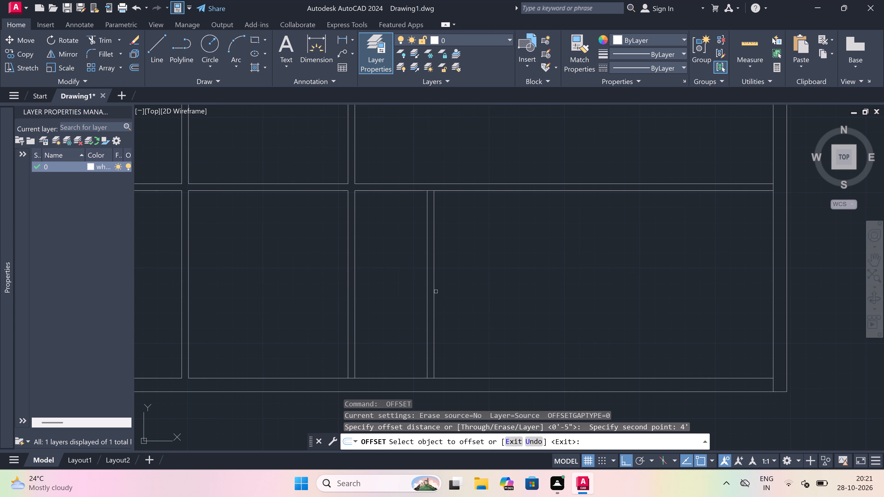
left_click_drag(435, 291, 447, 289)
left_click(518, 277)
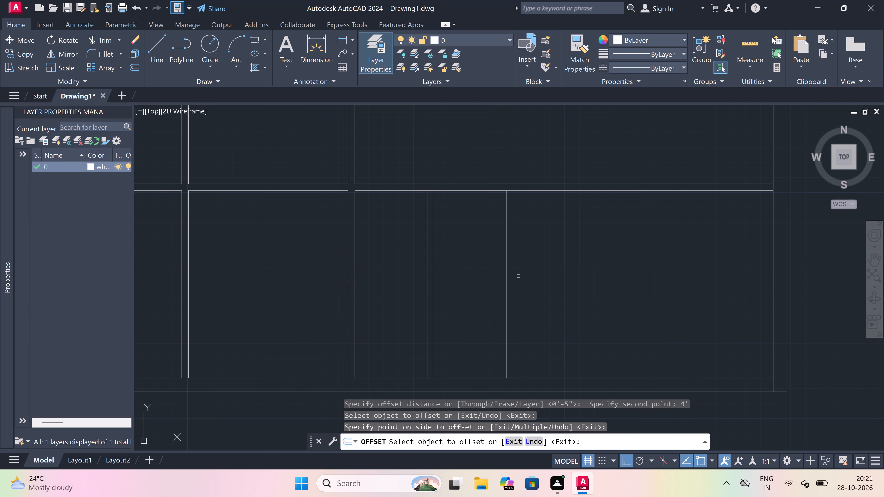
key("Escape")
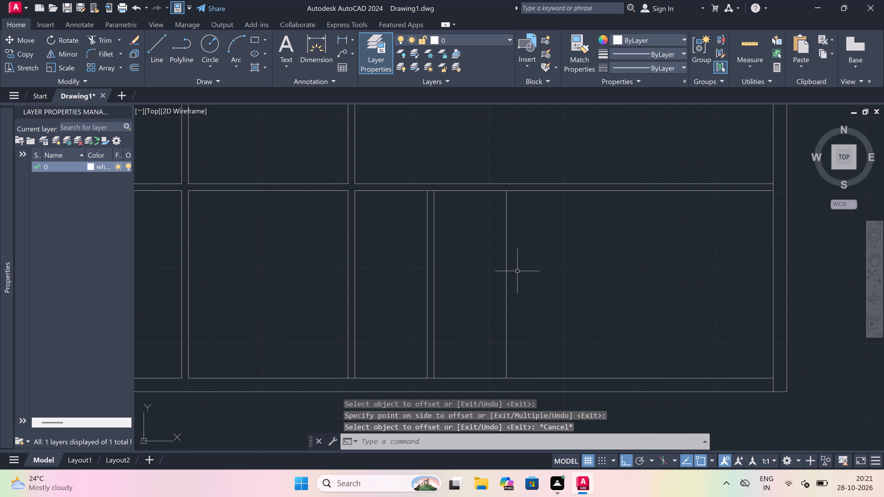
Offset the newest vertical line in the large bottom room 4.5" to the right to form the second new partition.
key("space")
left_click_drag(501, 270, 518, 270)
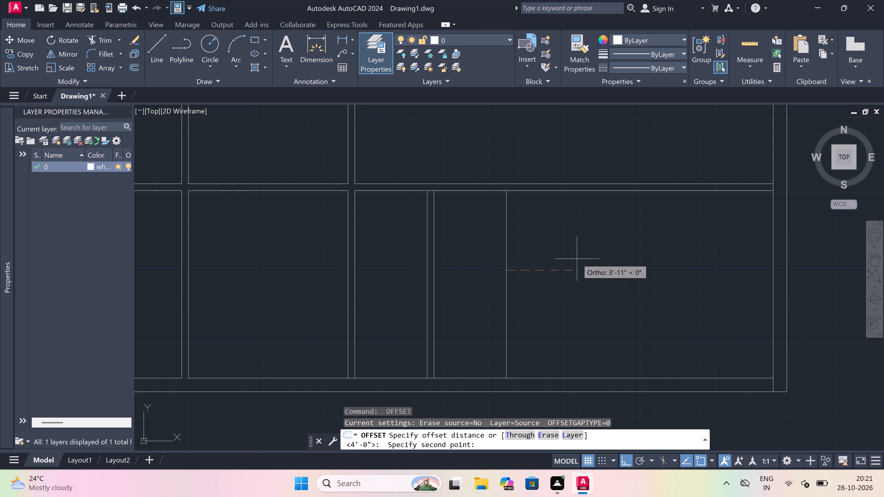
type("4,")
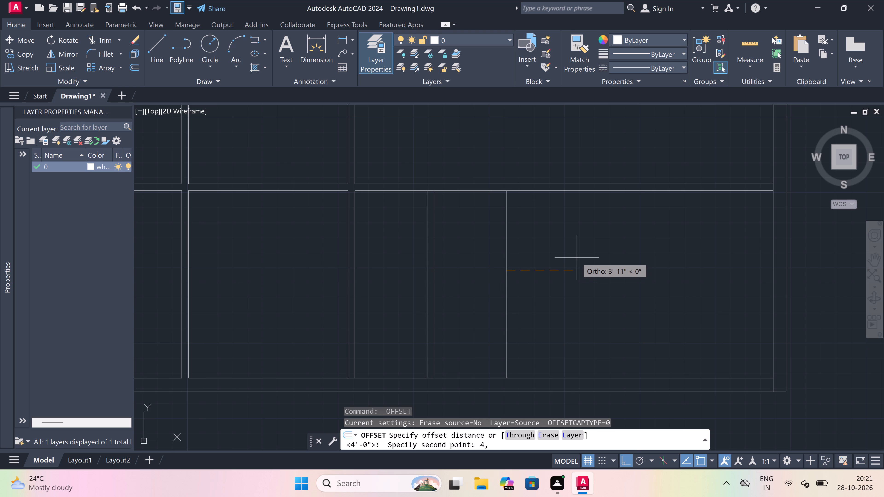
key("BackSpace")
key("period")
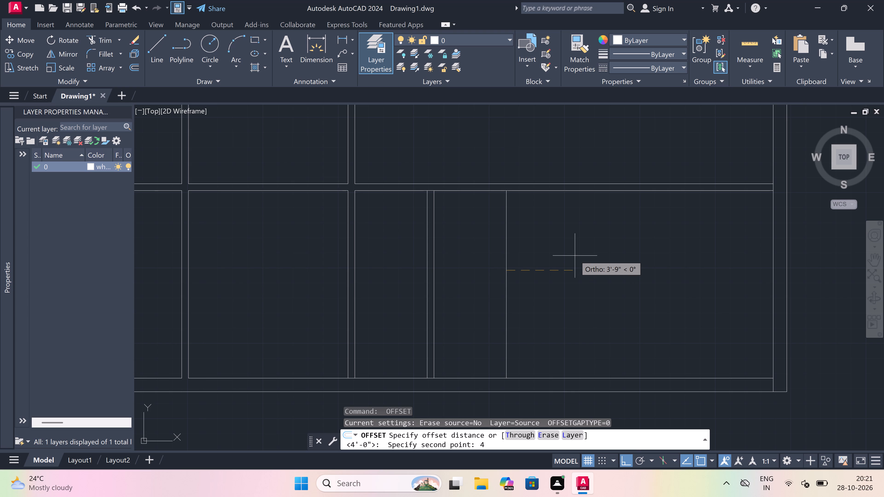
key("5")
key("shift+quotedbl")
key("space")
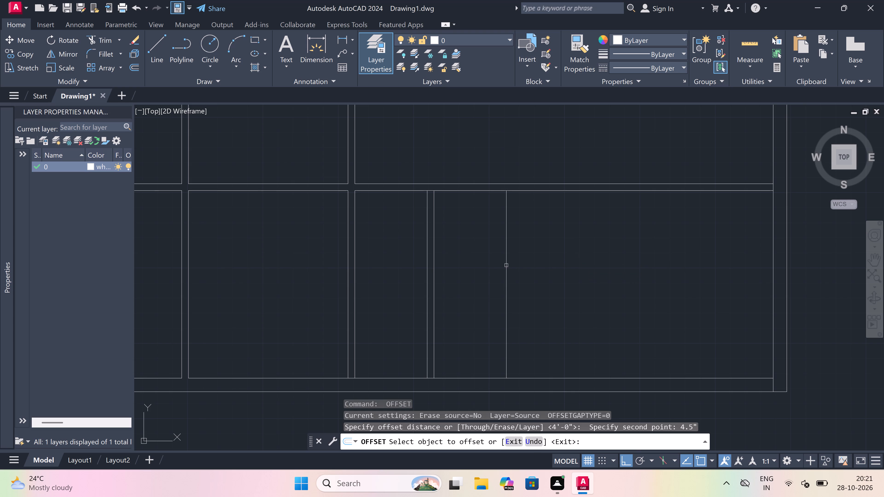
left_click_drag(506, 262, 553, 262)
left_click(577, 262)
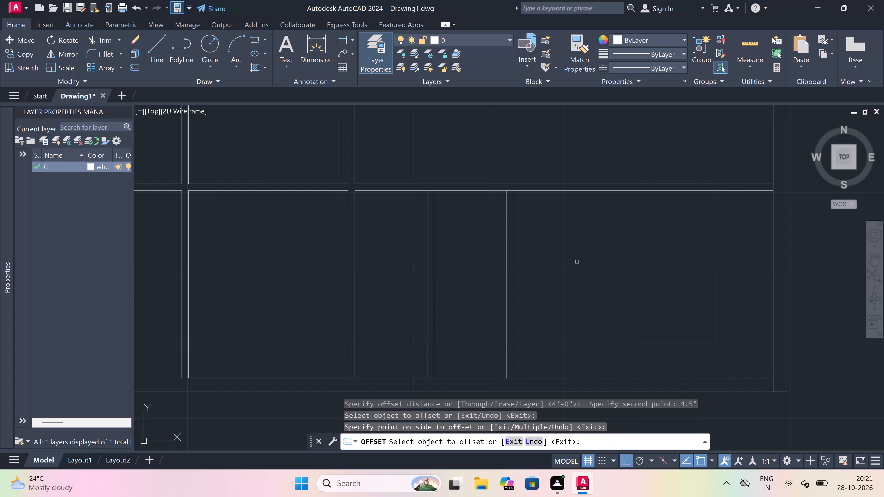
key("Escape")
Trim the bottom wall's inner face between the faces of the three vertical 4.5" partitions to the right of the left strip wall.
scroll(488, 284, "down", 2)
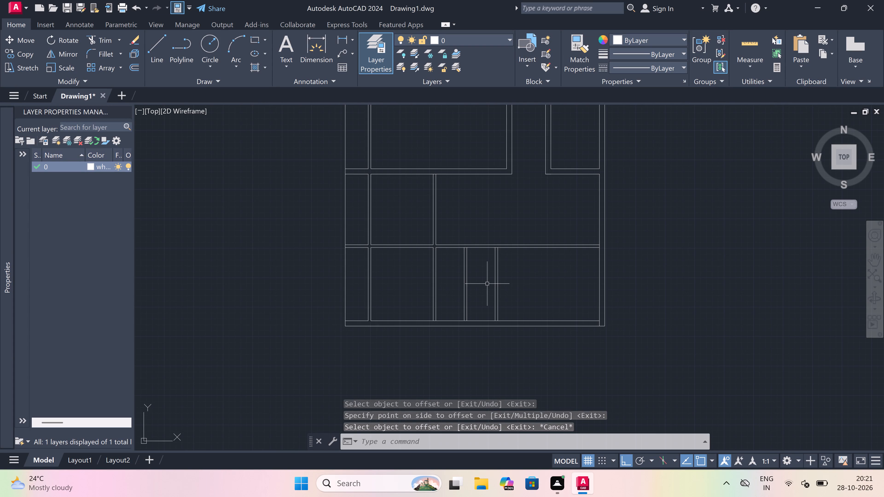
scroll(487, 283, "down", 2)
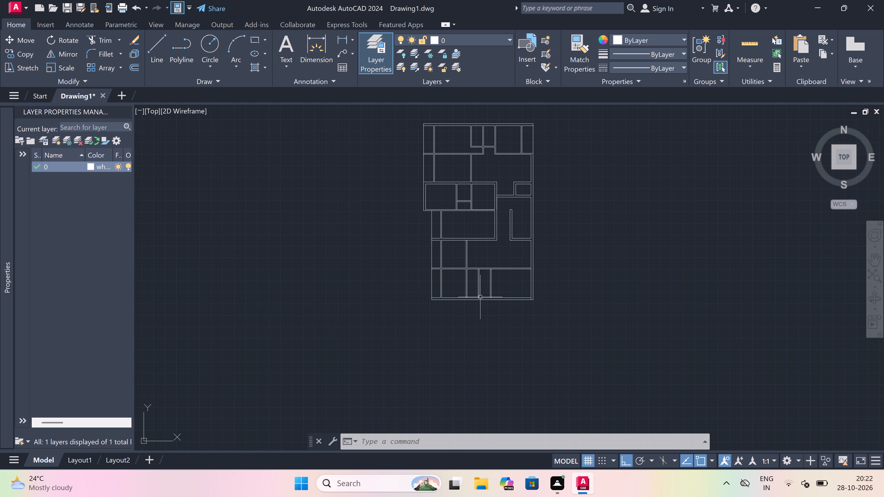
scroll(465, 299, "up", 4)
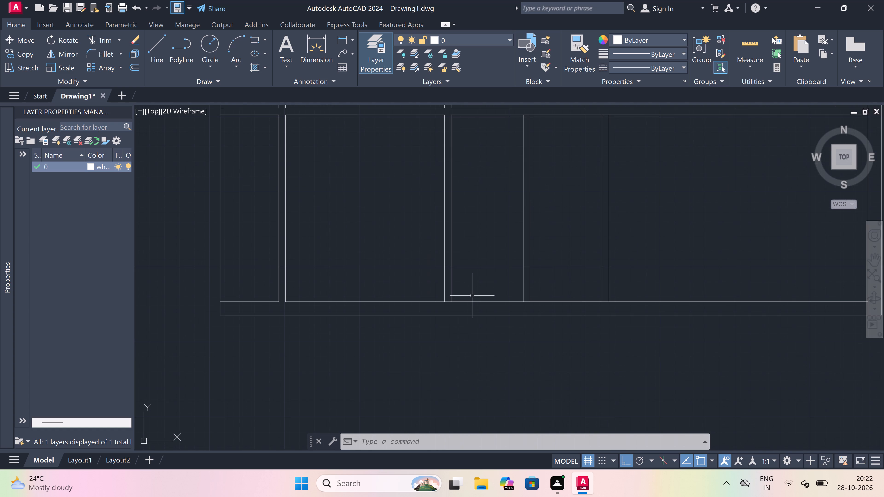
key("t")
type("r")
key("space")
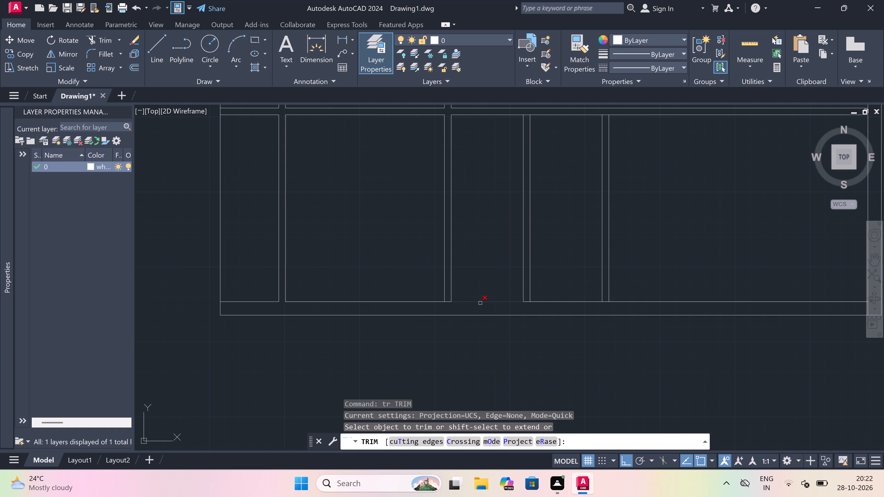
left_click(447, 301)
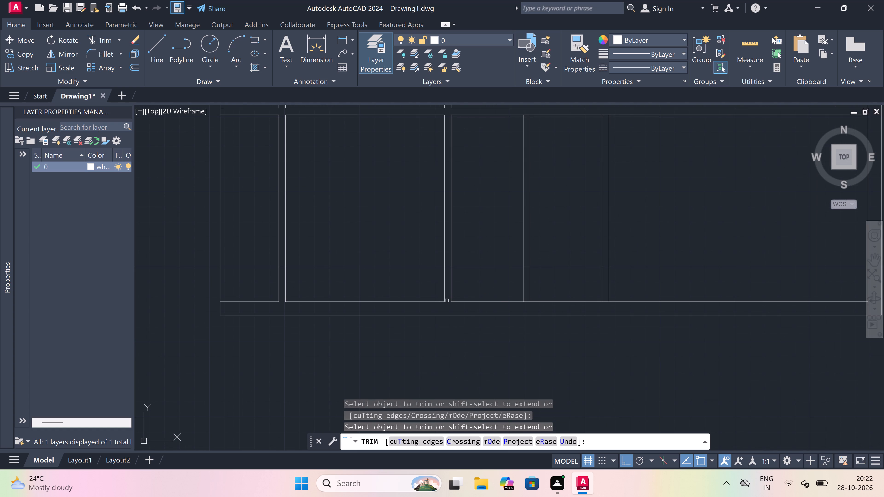
left_click(526, 301)
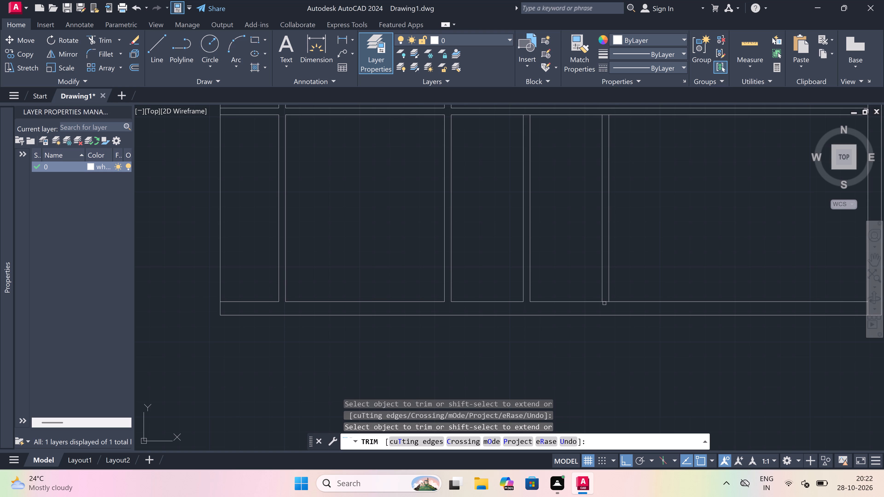
left_click(606, 300)
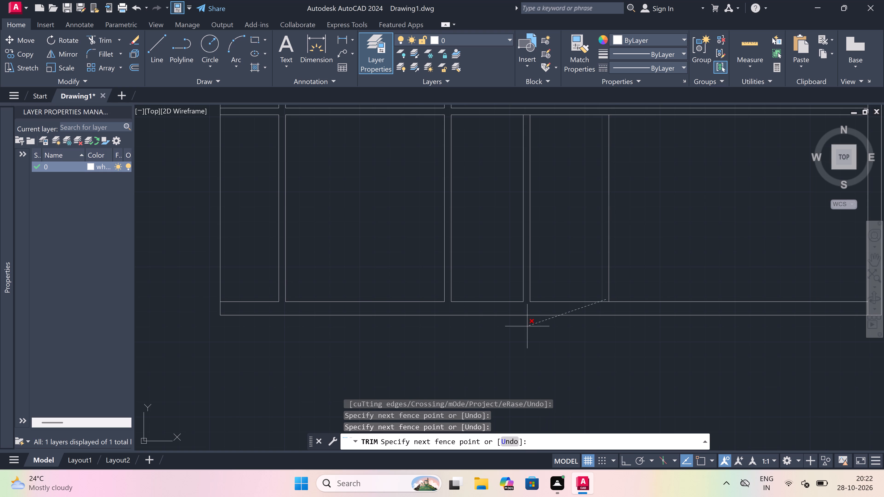
left_click(606, 303)
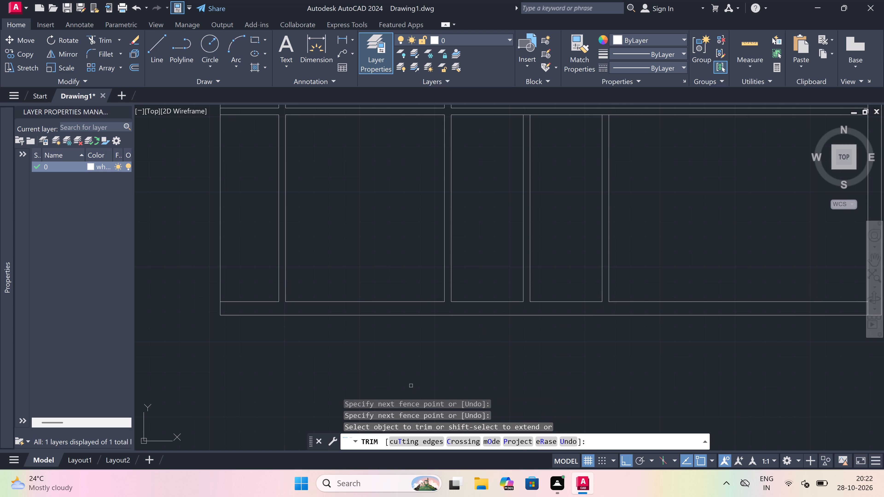
Trim the right 9" wall's inner face at the bottom-right corner and across the end of the lower 4.5" cross wall.
scroll(409, 382, "down", 3)
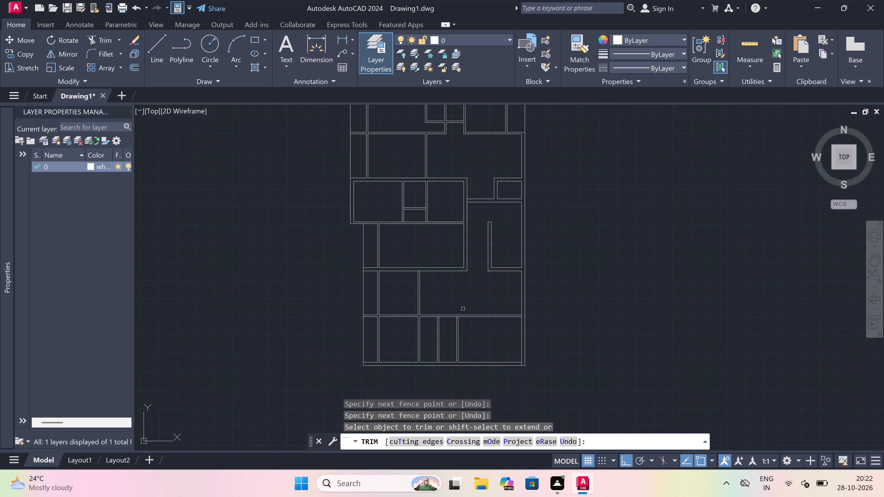
scroll(523, 365, "up", 3)
left_click(518, 362)
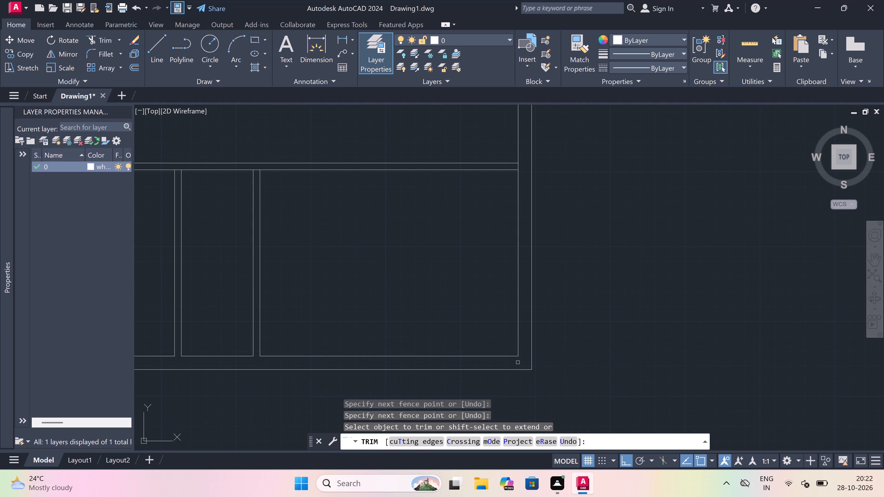
scroll(512, 143, "up", 1)
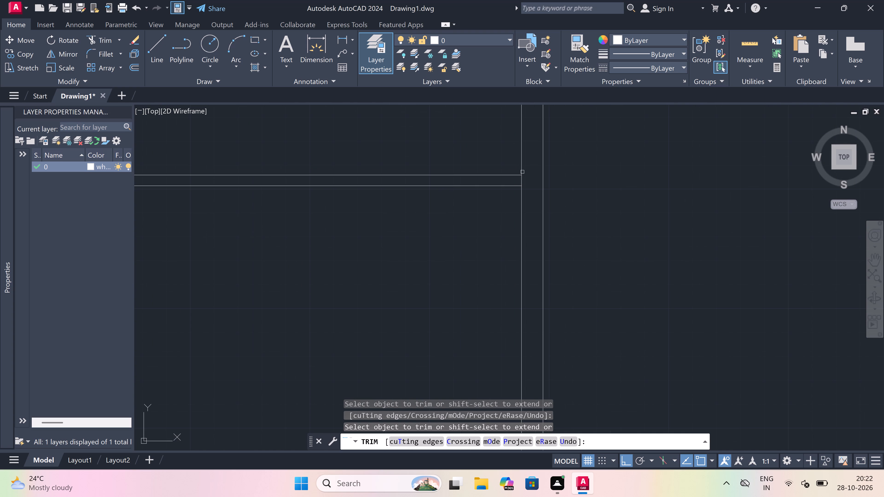
left_click(521, 182)
key("Escape")
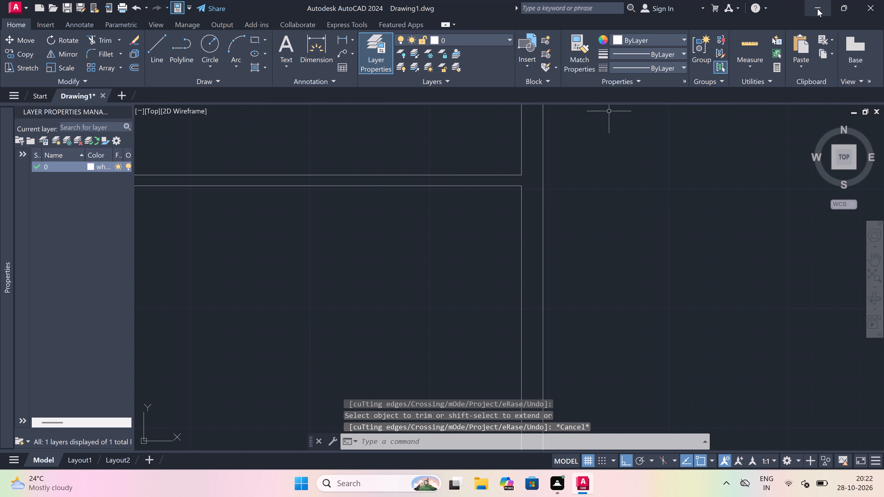
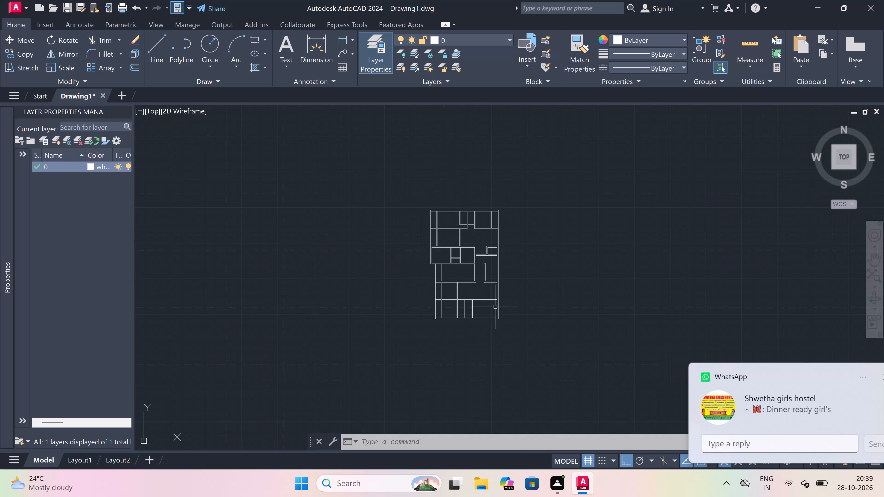
Examine the floor plan's room layout, from the top rooms down to the partitioned bottom rooms.
scroll(478, 309, "up", 3)
scroll(478, 309, "down", 1)
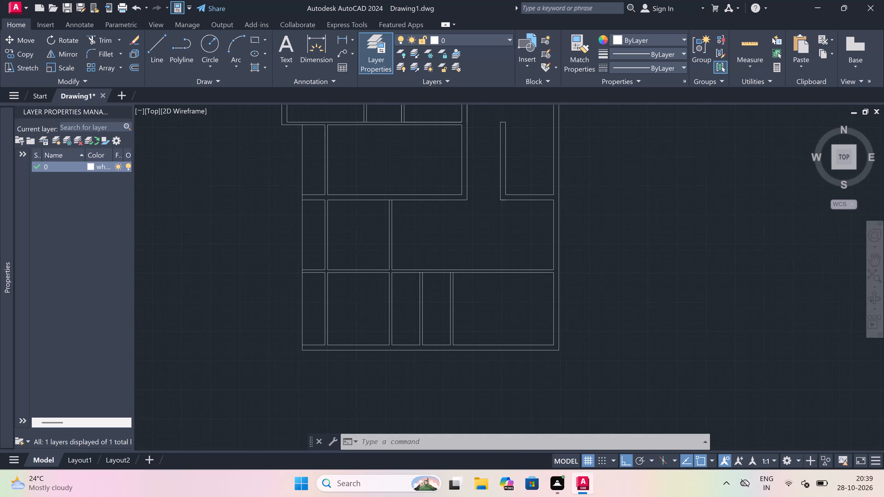
scroll(478, 309, "down", 2)
scroll(436, 296, "up", 2)
scroll(443, 257, "down", 2)
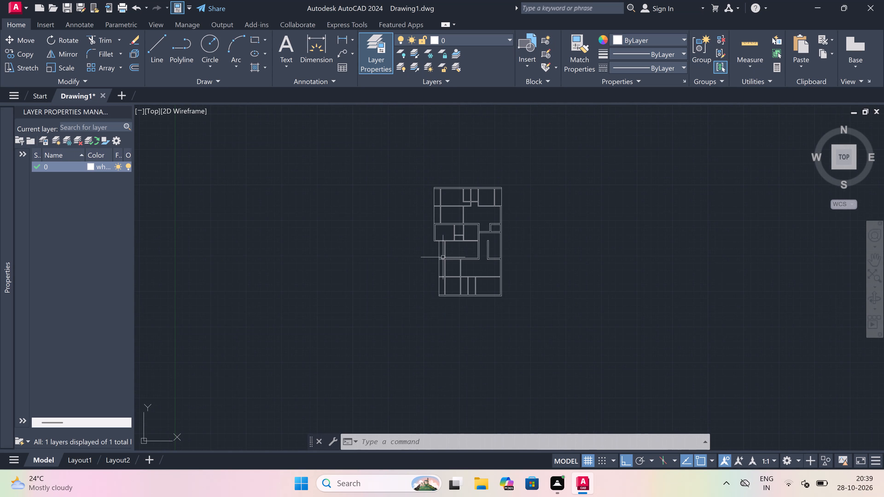
scroll(455, 179, "up", 3)
scroll(450, 191, "down", 2)
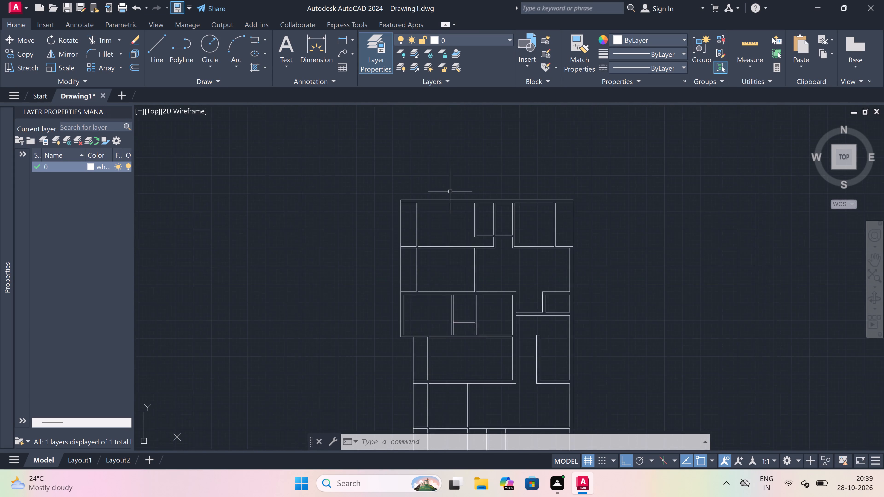
scroll(466, 230, "up", 1)
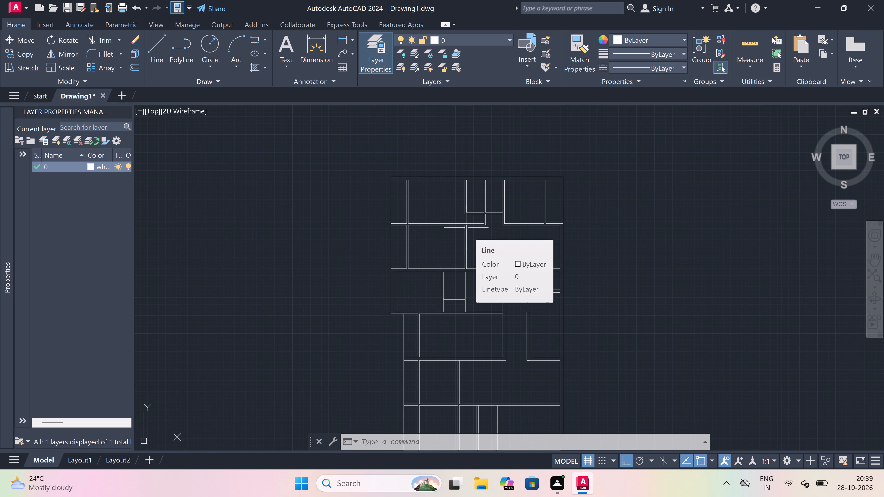
scroll(466, 226, "down", 1)
scroll(473, 191, "up", 2)
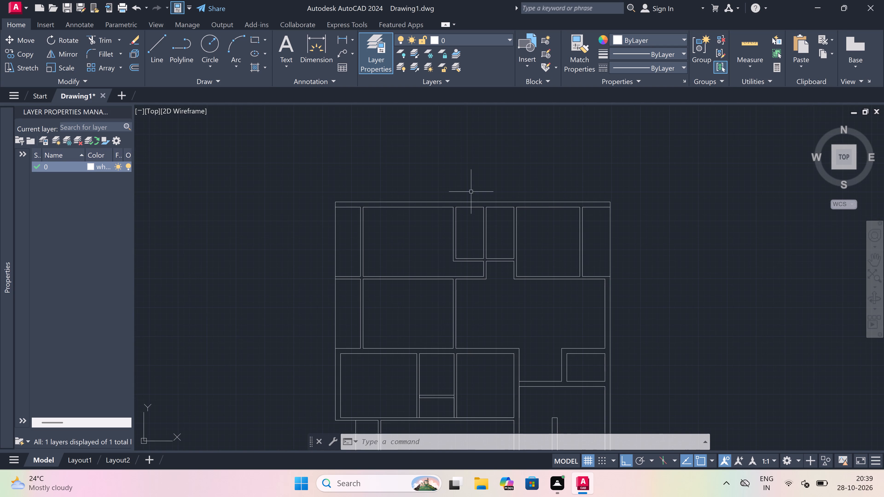
scroll(471, 192, "down", 2)
scroll(493, 220, "up", 2)
scroll(490, 219, "down", 3)
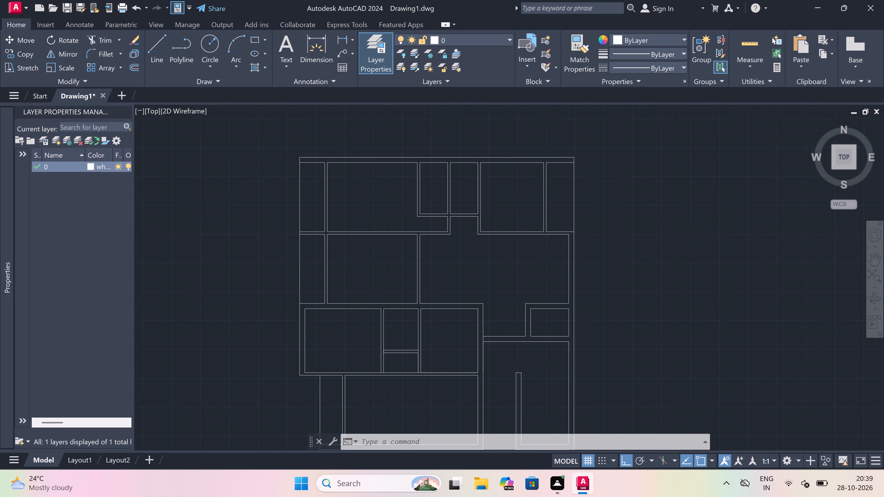
scroll(490, 218, "down", 1)
scroll(483, 261, "up", 3)
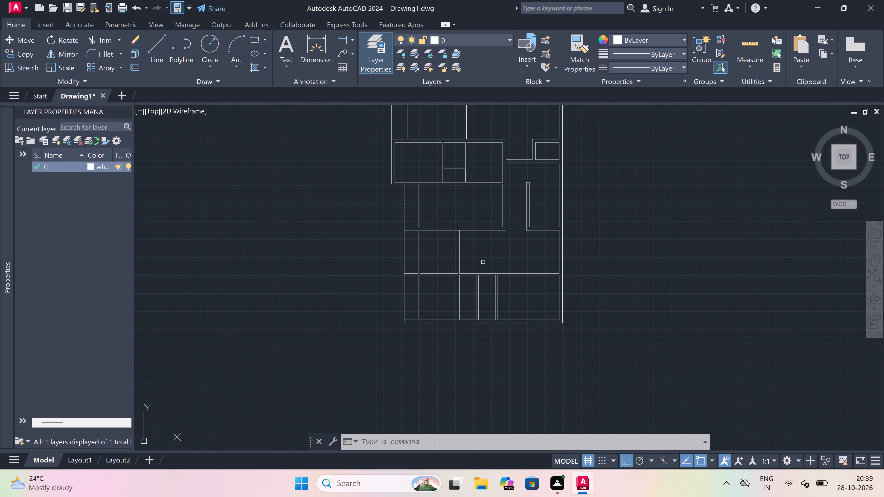
scroll(482, 262, "down", 1)
scroll(486, 283, "up", 3)
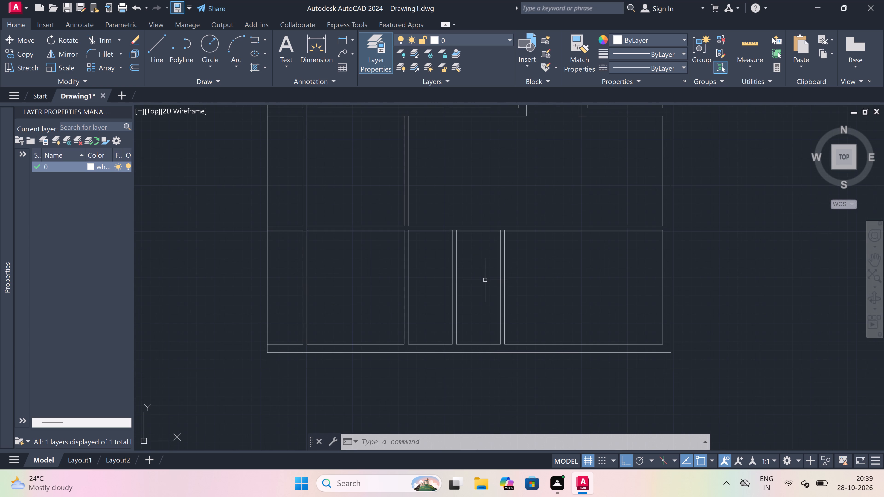
Offset the bottom wall's inner face 7' upward in each of the two narrow 4'-wide bottom rooms.
type("o")
key("space")
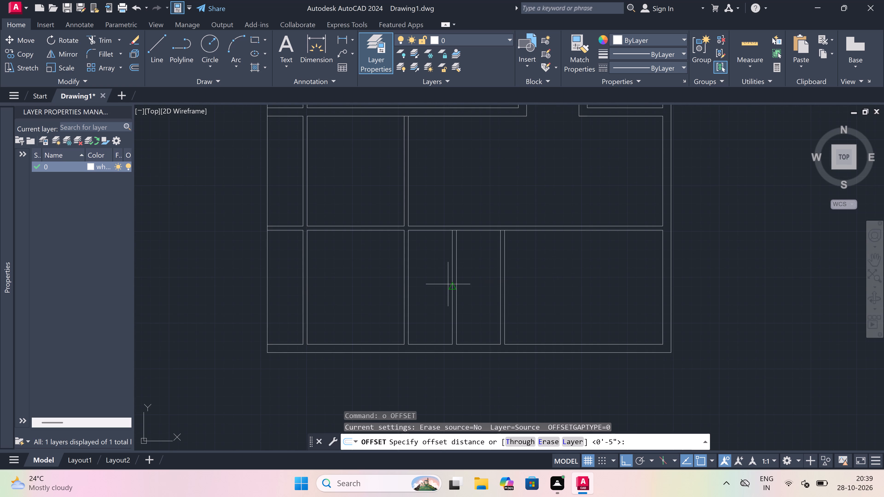
scroll(439, 309, "up", 2)
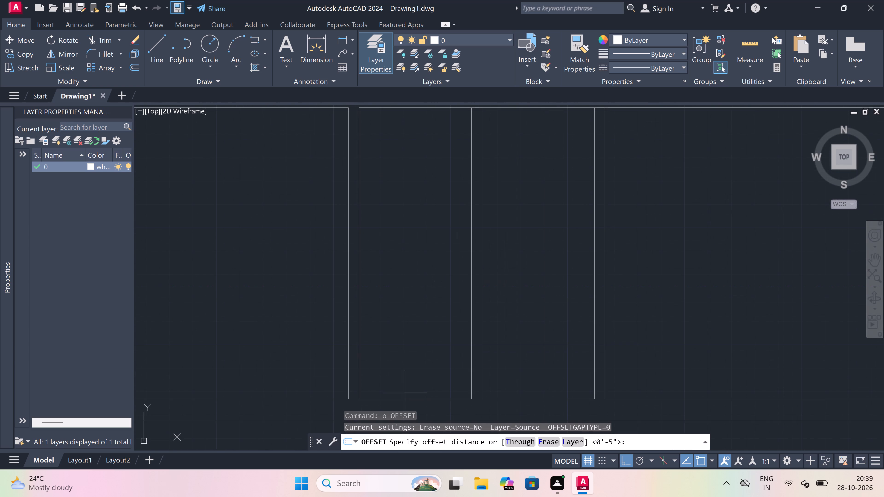
left_click_drag(406, 400, 410, 365)
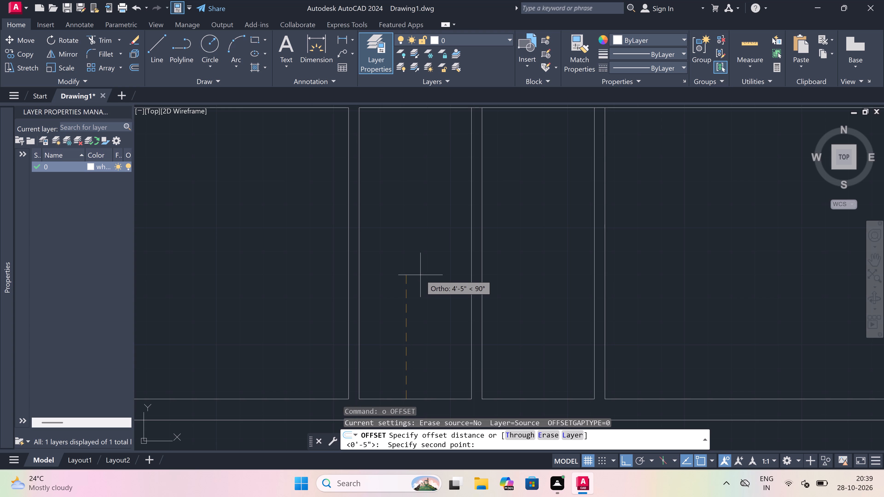
type("7'")
key("space")
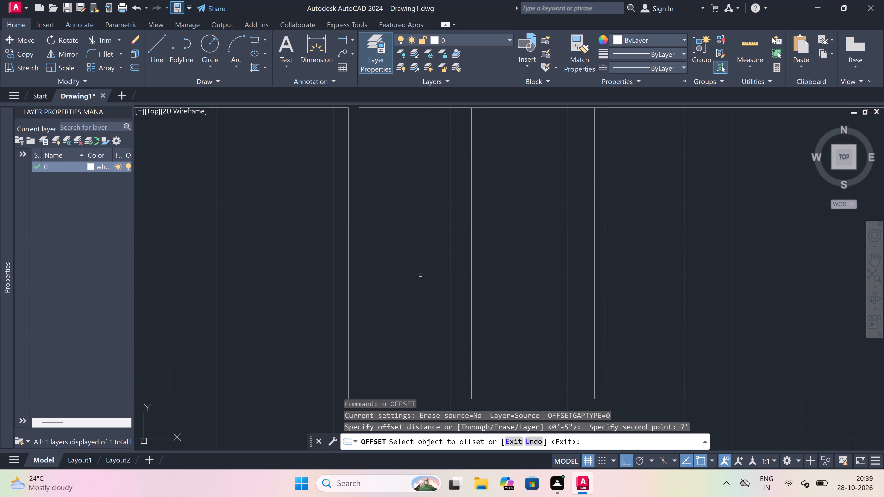
scroll(419, 275, "down", 2)
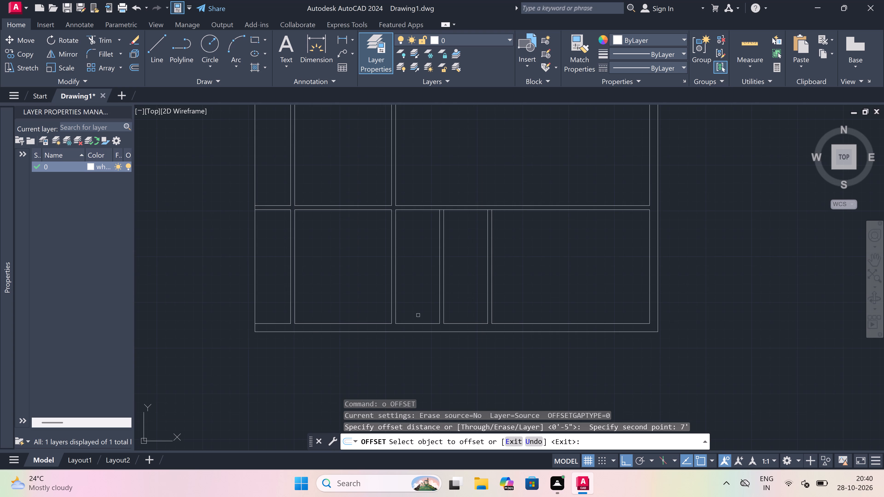
scroll(419, 317, "up", 1)
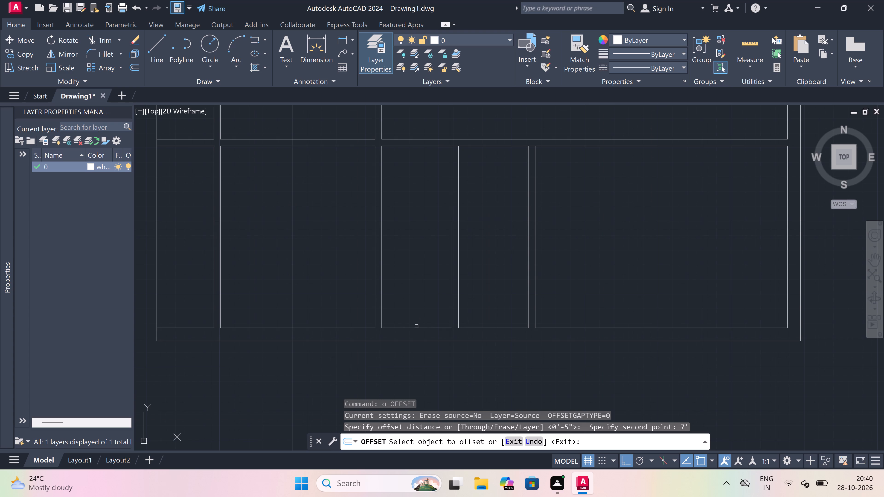
left_click_drag(415, 327, 417, 309)
left_click(427, 225)
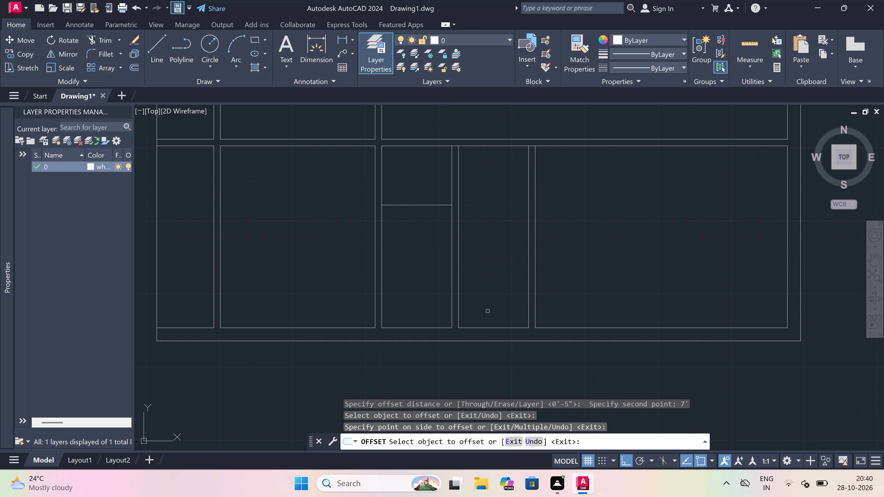
left_click_drag(490, 328, 490, 277)
left_click(492, 234)
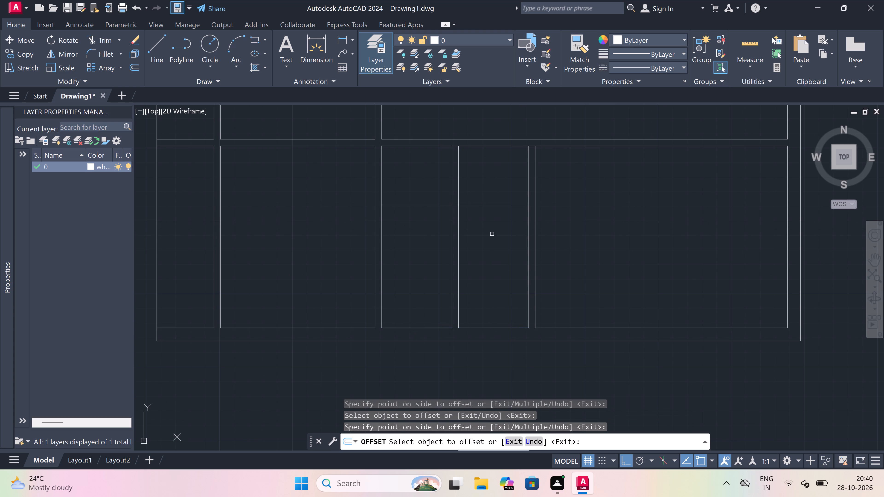
key("Escape")
Offset both new horizontal lines in the narrow bottom rooms 4.5" upward to form a cross wall.
scroll(492, 234, "down", 4)
scroll(491, 226, "up", 5)
key("space")
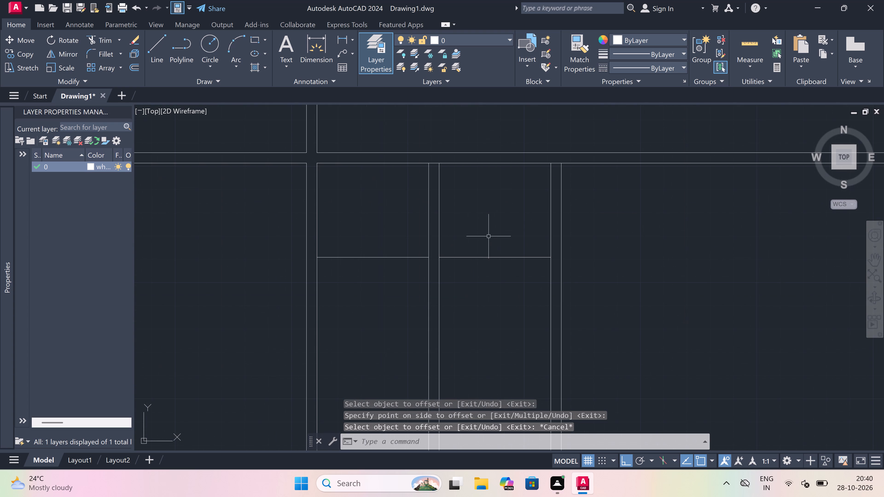
left_click_drag(479, 260, 483, 237)
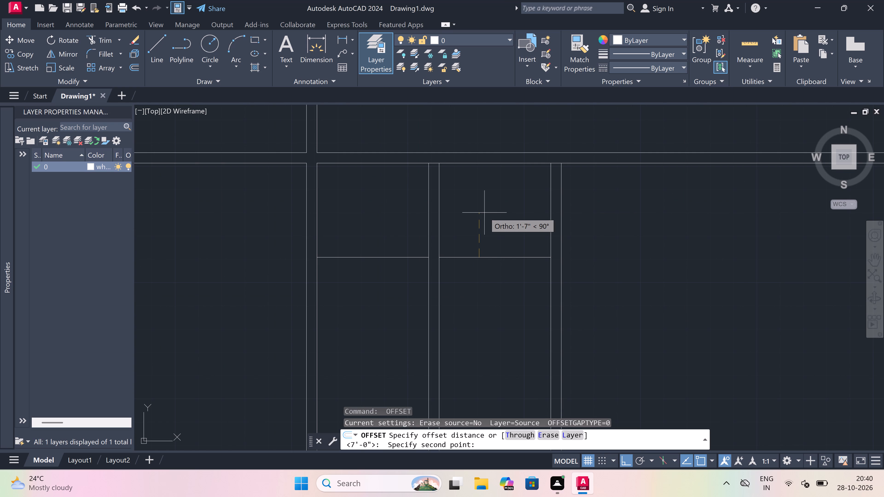
type("4.5\"")
key("space")
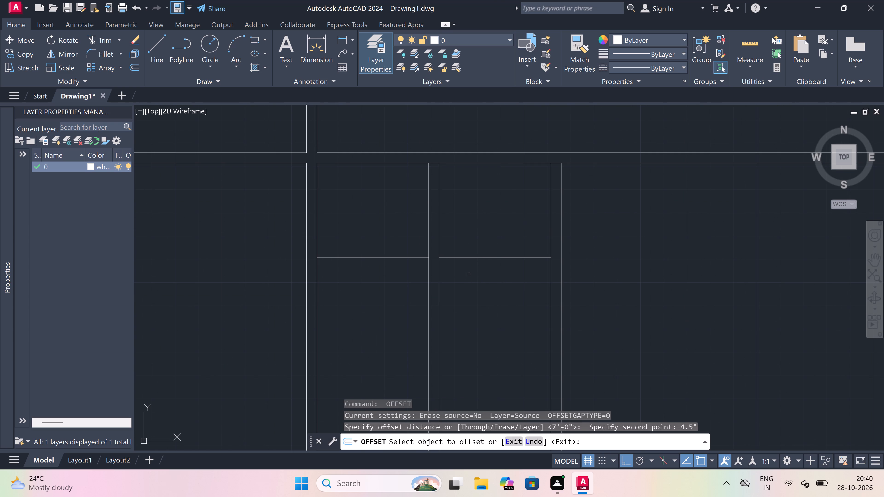
left_click_drag(467, 257, 467, 240)
left_click(468, 213)
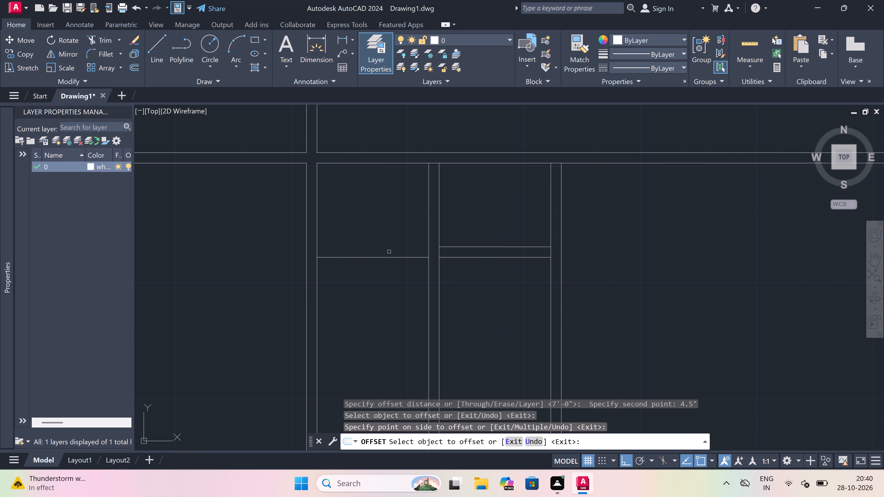
left_click_drag(386, 258, 387, 244)
left_click(388, 240)
scroll(388, 239, "down", 3)
scroll(389, 213, "up", 2)
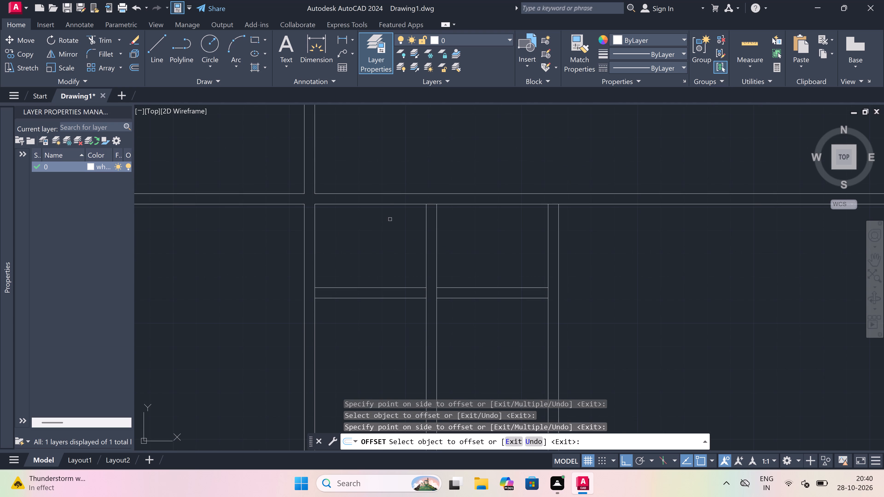
key("Escape")
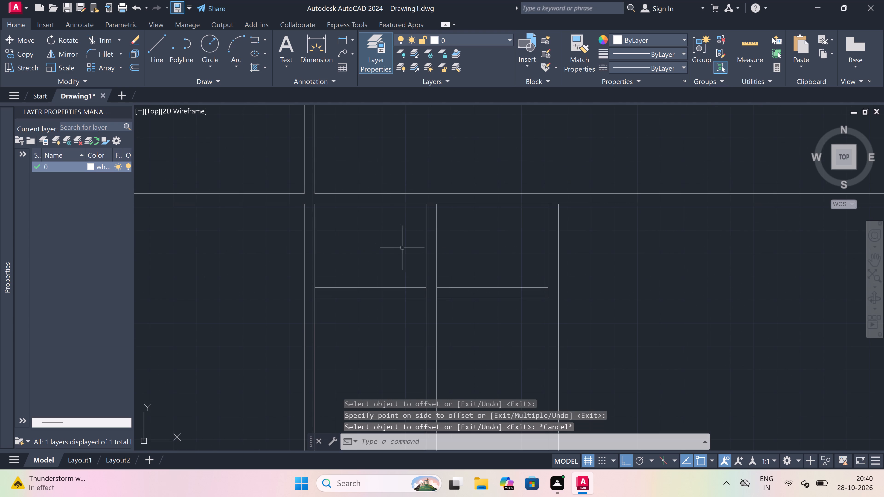
Extend both faces of the new 4.5" cross wall across the partition between the two narrow rooms.
type("ex")
key("space")
left_click(447, 282)
left_click_drag(445, 318, 445, 316)
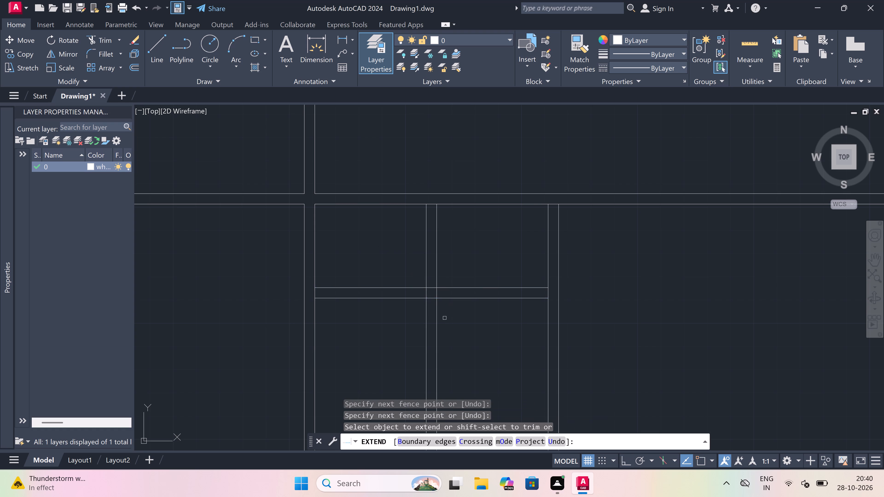
key("Escape")
Extend the left face of the partition between the narrow rooms up to the upper face of the horizontal wall above.
scroll(436, 246, "down", 1)
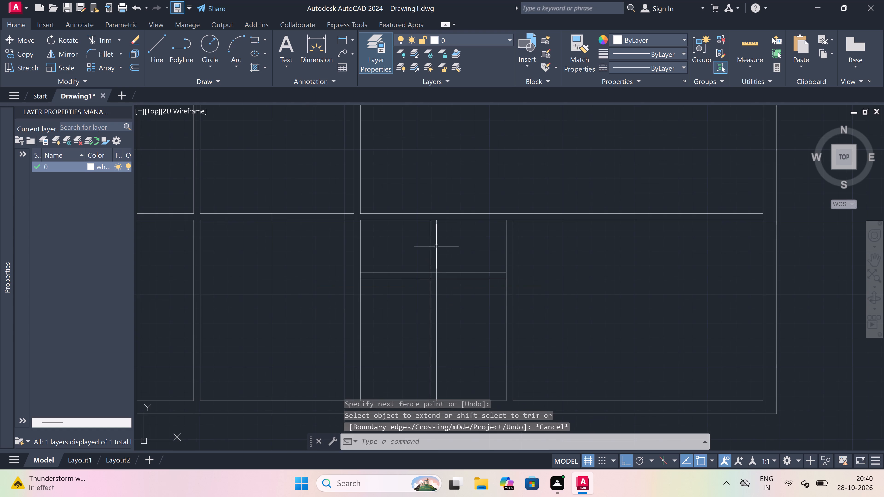
scroll(436, 229, "up", 2)
key("space")
left_click(416, 211)
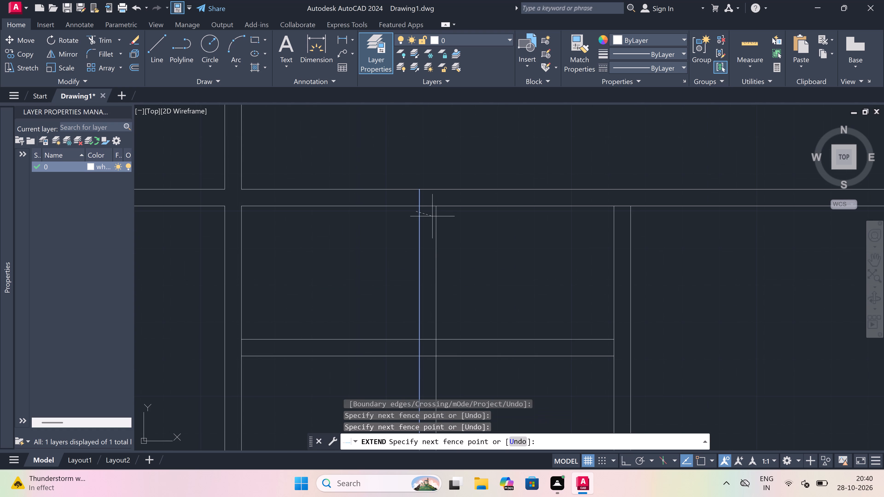
left_click(421, 218)
key("Escape")
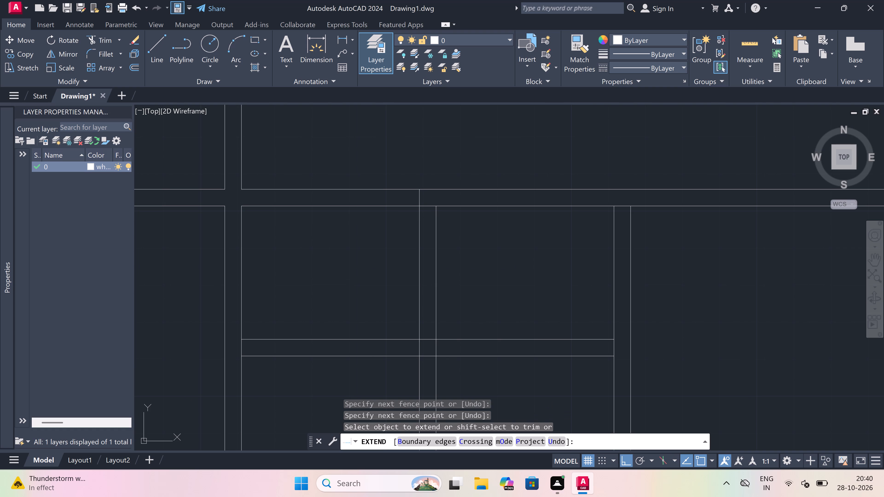
Extend the new cross wall's upper face to the right face of the rightmost 4.5" partition.
scroll(473, 232, "down", 3)
scroll(473, 232, "up", 1)
key("space")
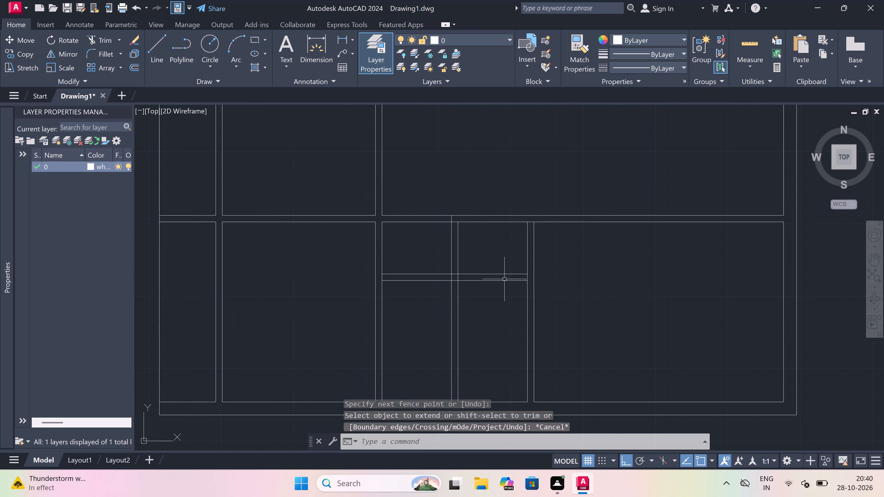
left_click(511, 275)
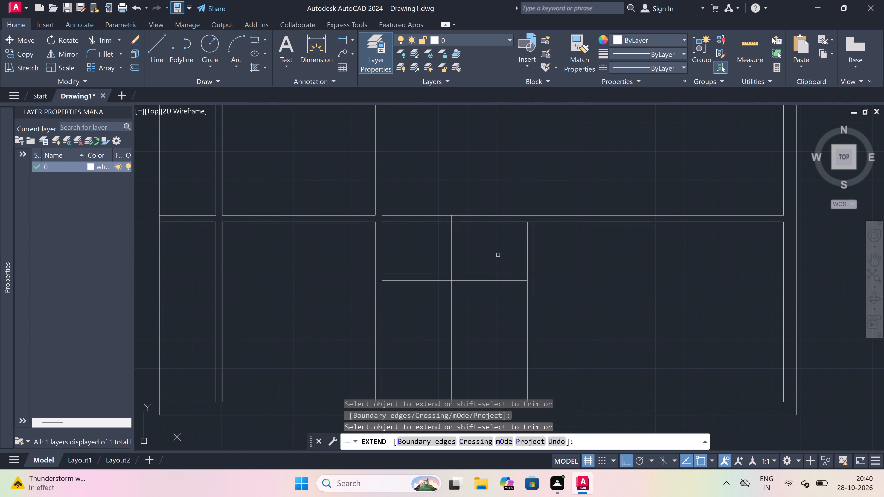
key("Escape")
Trim the rightmost partition's faces above the new cross wall and the leftover inner segment where they meet, forming a clean corner.
type("tr")
key("space")
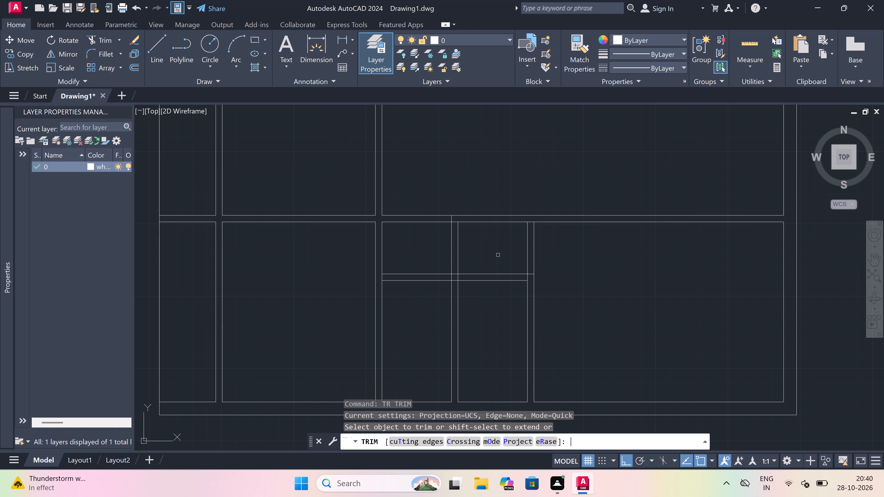
left_click(498, 254)
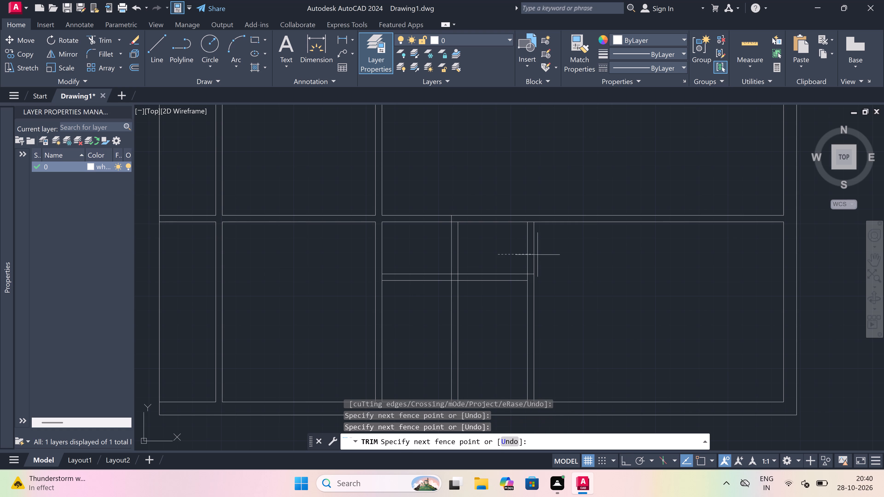
left_click(545, 256)
scroll(524, 280, "up", 2)
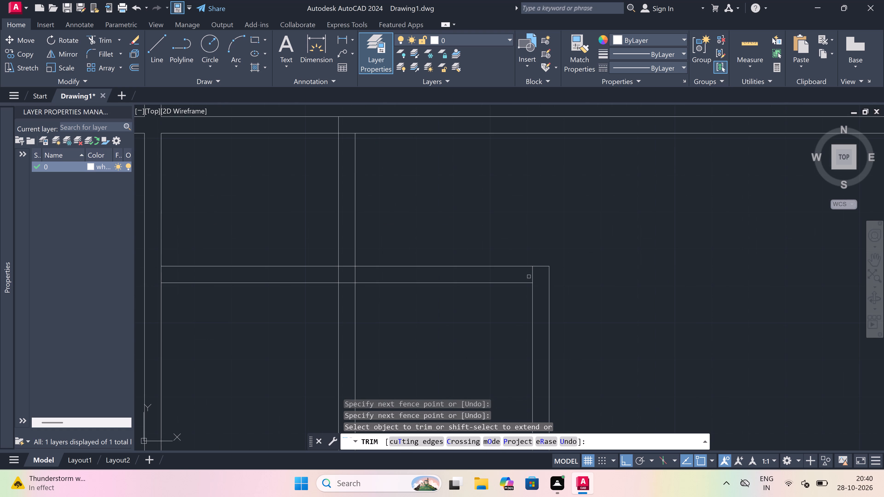
left_click_drag(544, 271, 532, 272)
scroll(521, 269, "down", 3)
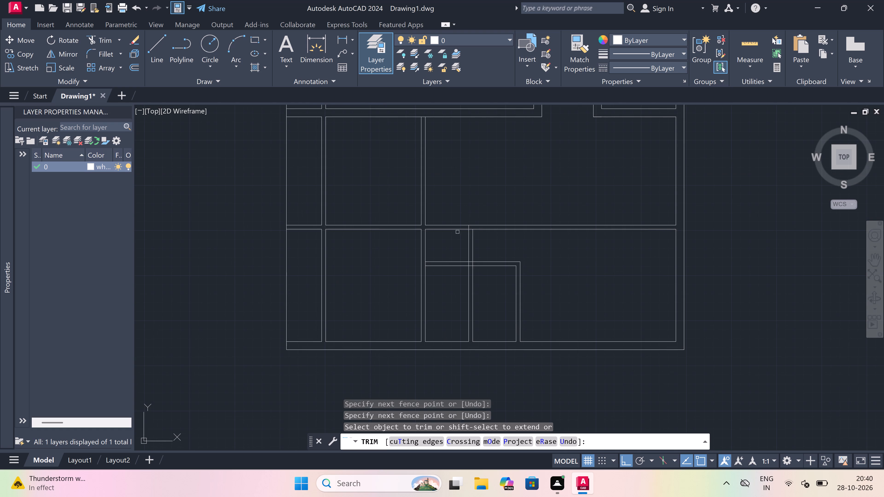
Trim away both faces of the horizontal wall between the vertical 4.5" wall and the left face of the narrow rooms' partition.
scroll(442, 218, "up", 1)
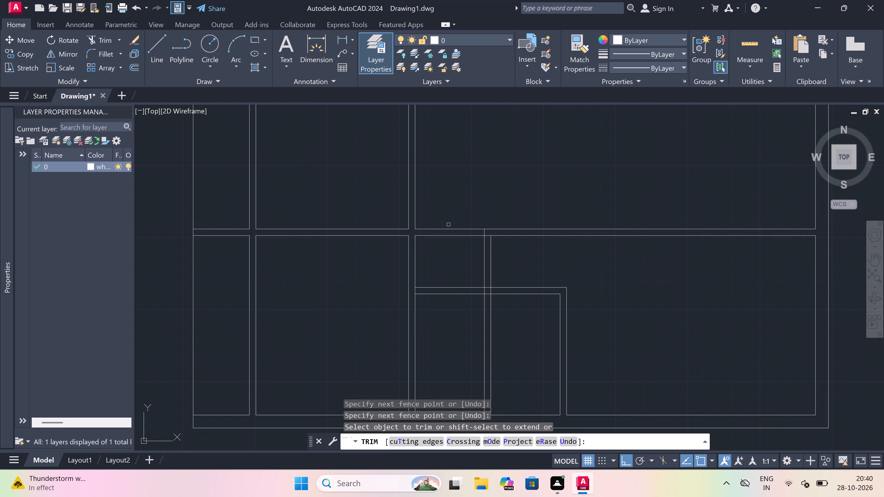
scroll(448, 225, "down", 1)
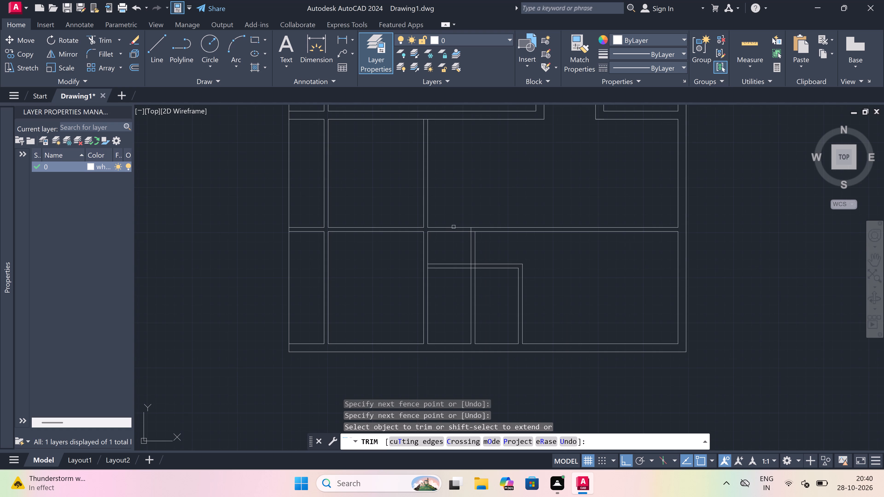
scroll(477, 233, "down", 1)
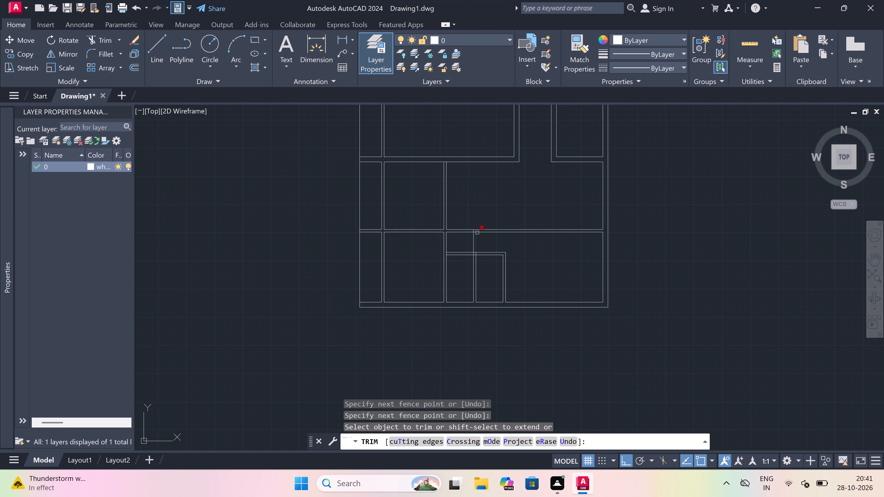
scroll(469, 224, "up", 1)
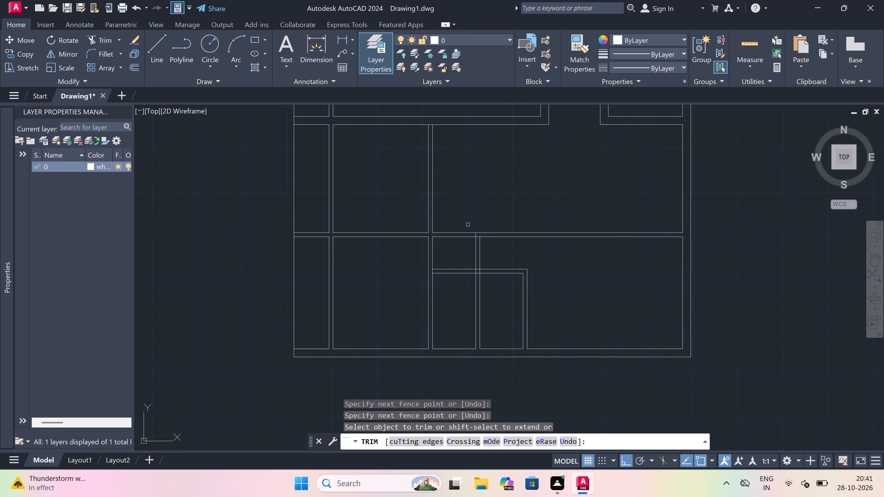
scroll(468, 225, "up", 1)
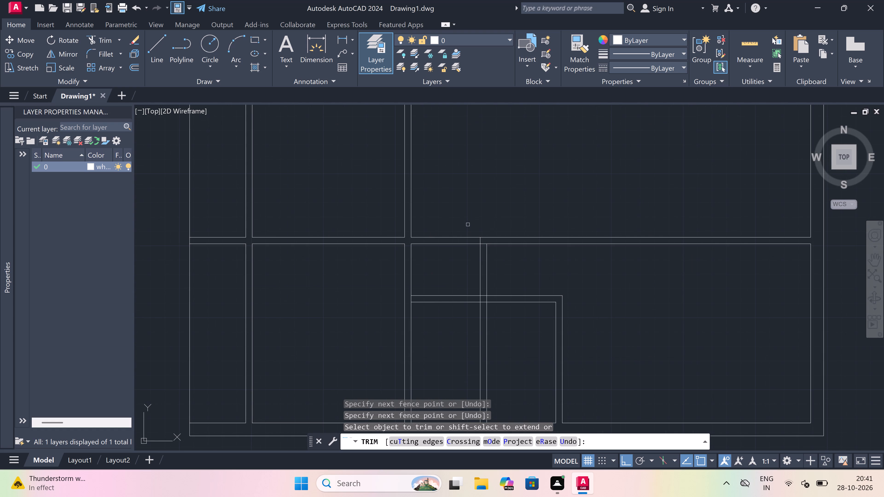
scroll(466, 229, "up", 1)
left_click(466, 229)
left_click(445, 285)
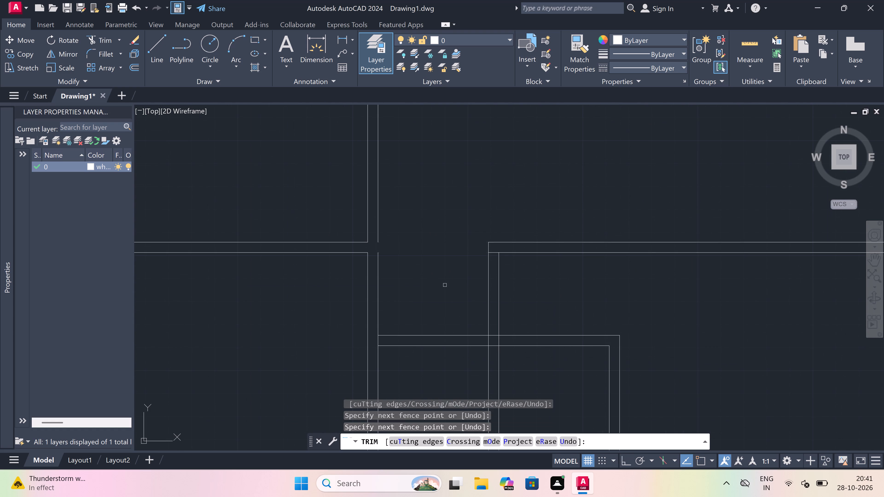
Trim the overlapping face segments inside the crossing of the cross wall and the partition between the two narrow rooms.
left_click(491, 249)
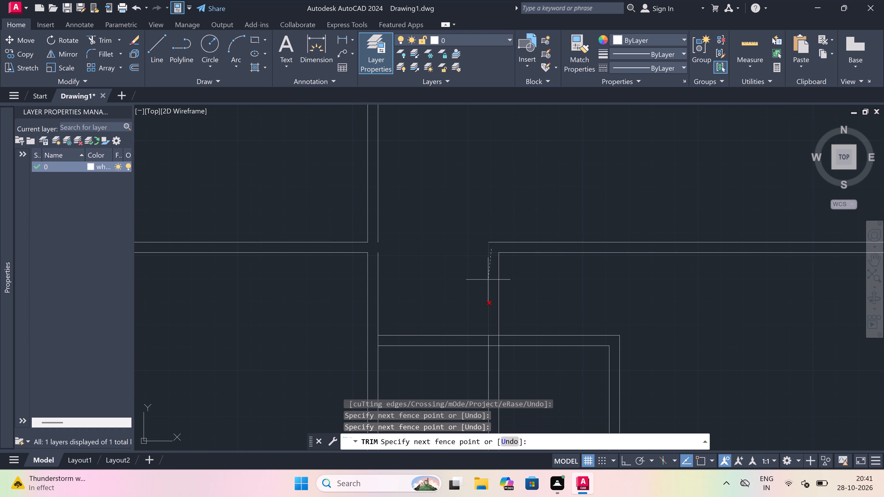
left_click(494, 355)
scroll(496, 347, "up", 2)
left_click(506, 337)
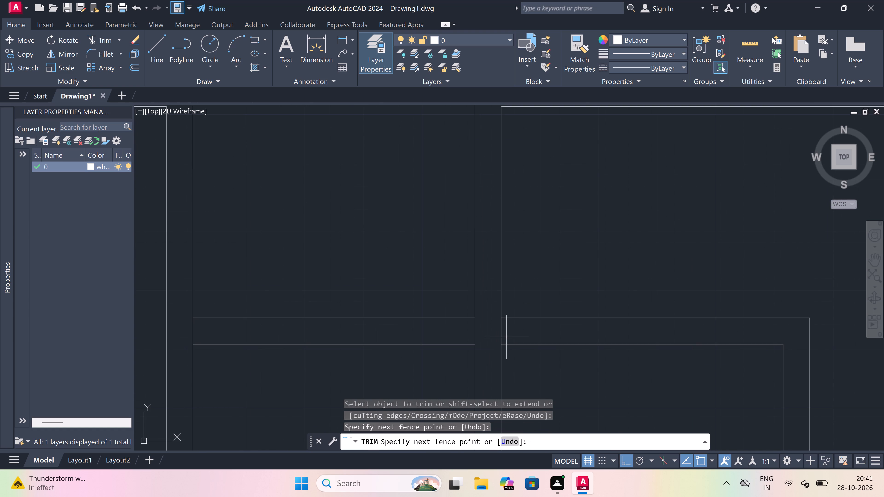
left_click(461, 335)
Trim the short face segment where the cross wall's left end meets the vertical 4.5" wall, opening the T-junction.
scroll(504, 333, "down", 4)
scroll(464, 329, "up", 1)
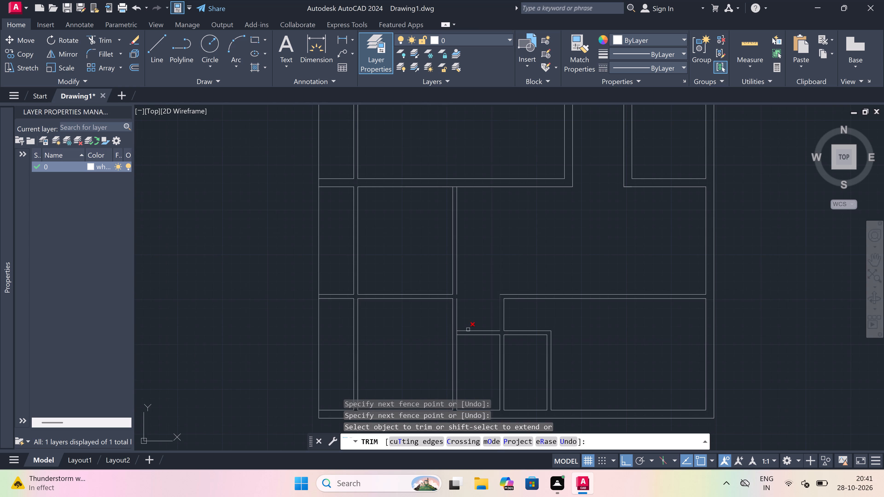
scroll(464, 329, "up", 1)
scroll(443, 338, "up", 2)
left_click(443, 338)
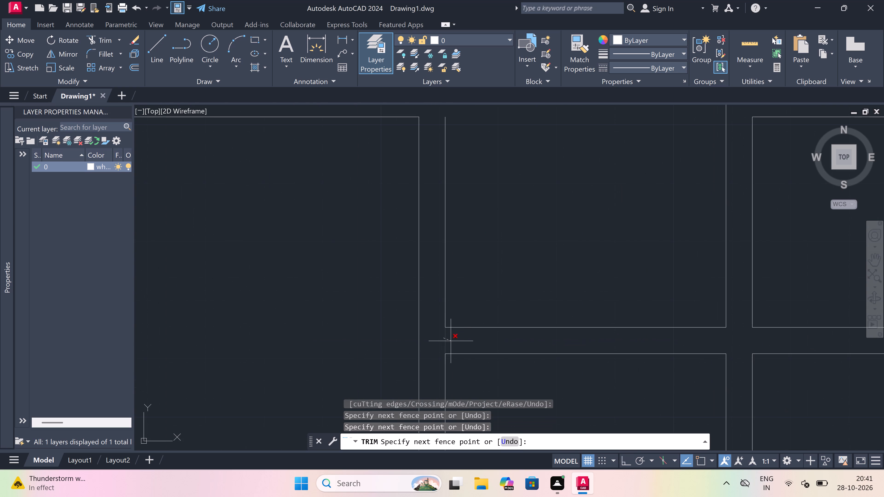
left_click(451, 341)
scroll(451, 341, "down", 2)
key("Escape")
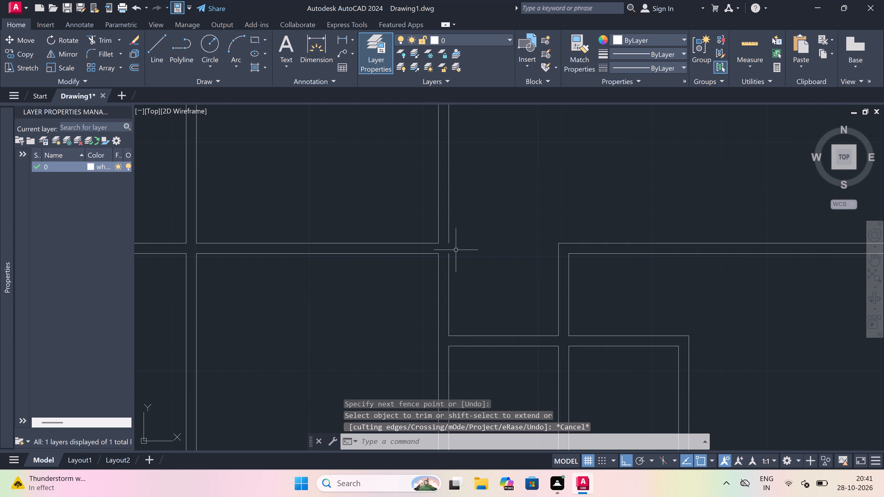
Extend the vertical 4.5" wall's right face upward across the gap left by the removed horizontal wall.
key("e")
key("x")
key("space")
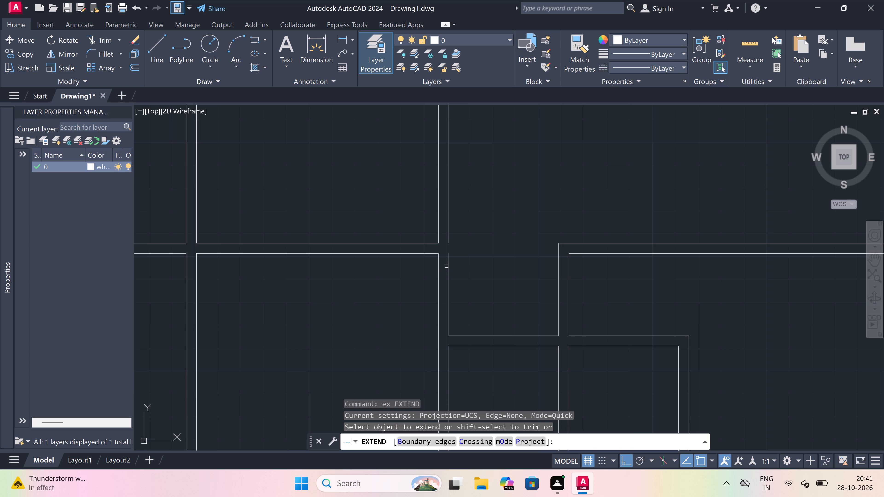
left_click(446, 264)
left_click(457, 263)
scroll(451, 263, "down", 2)
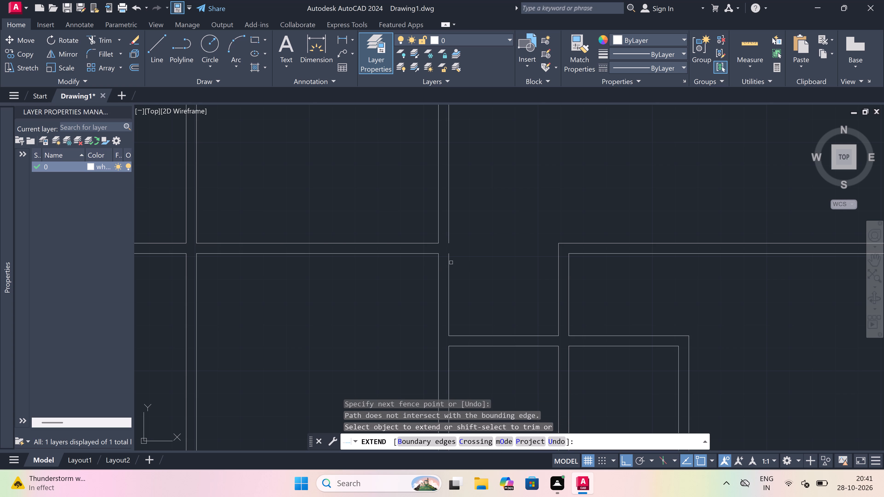
left_click(451, 263)
key("Escape")
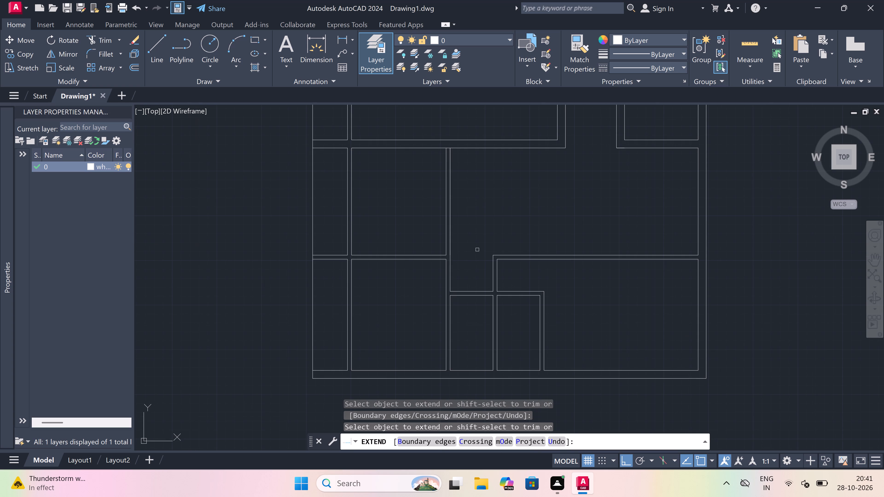
Trim the 9" horizontal wall's lower face between the two faces of the vertical 4.5" wall that meets it from below.
scroll(409, 266, "down", 3)
scroll(433, 229, "up", 2)
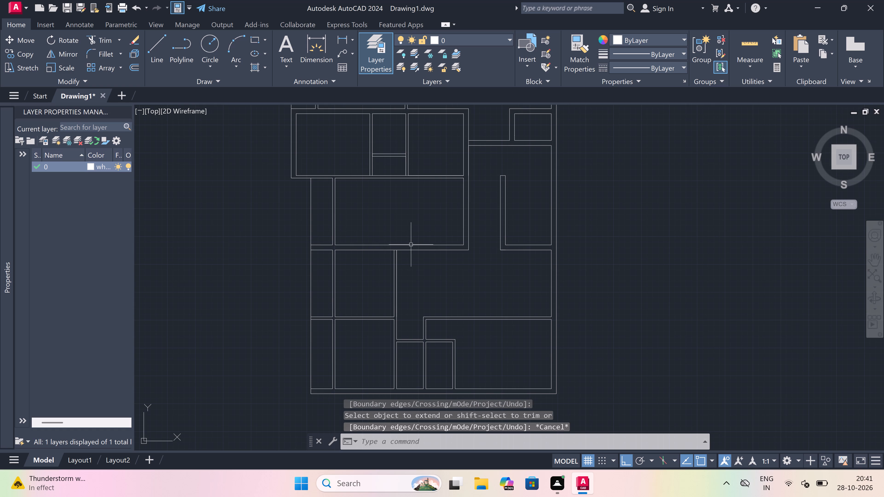
type("tr")
key("space")
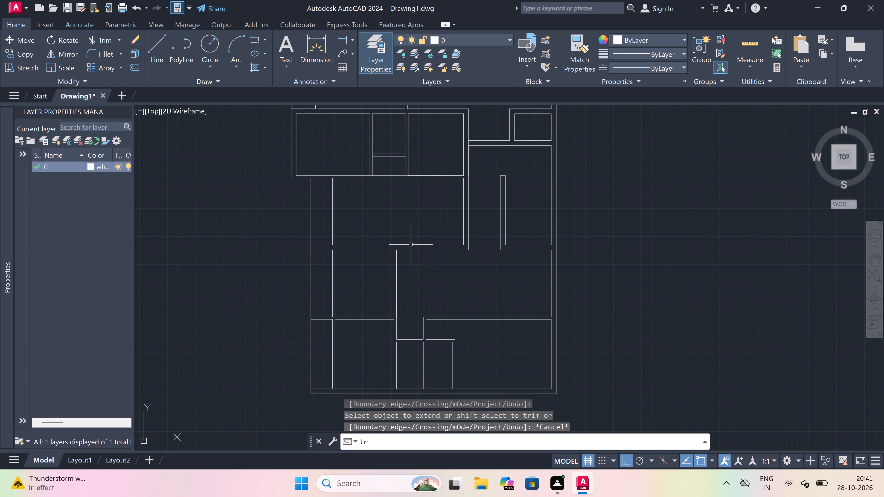
scroll(388, 251, "up", 2)
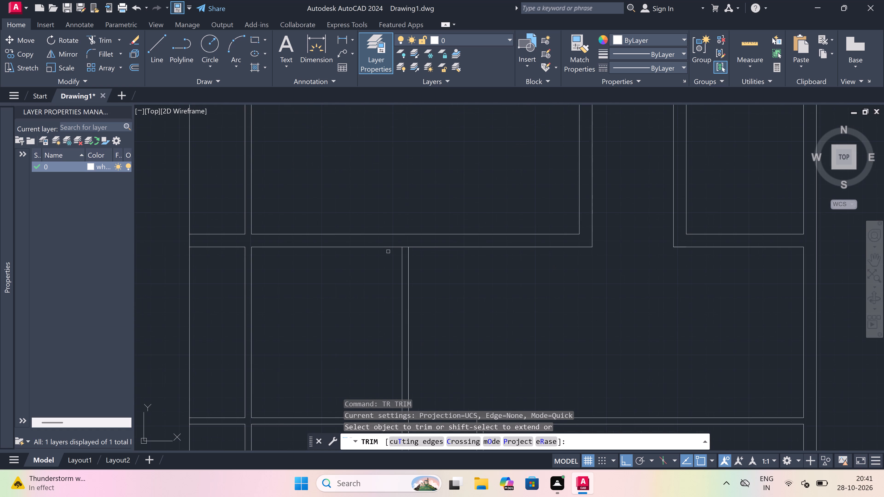
scroll(410, 243, "up", 2)
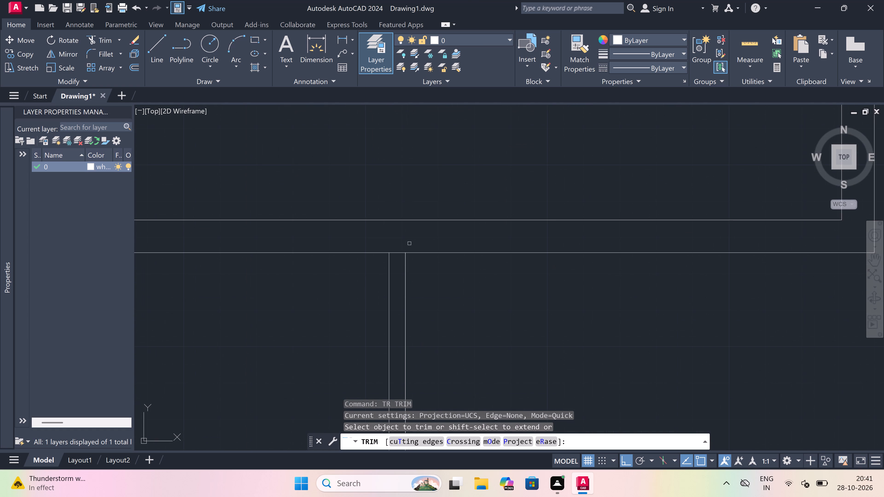
left_click(397, 252)
key("Escape")
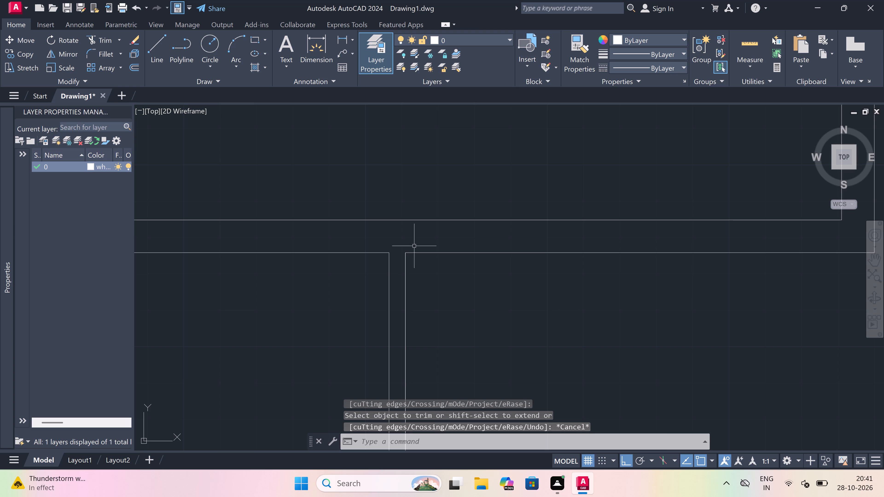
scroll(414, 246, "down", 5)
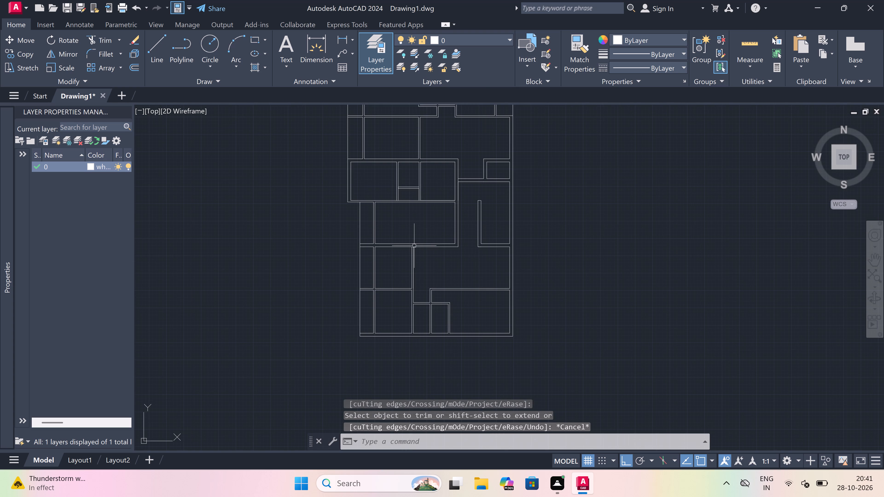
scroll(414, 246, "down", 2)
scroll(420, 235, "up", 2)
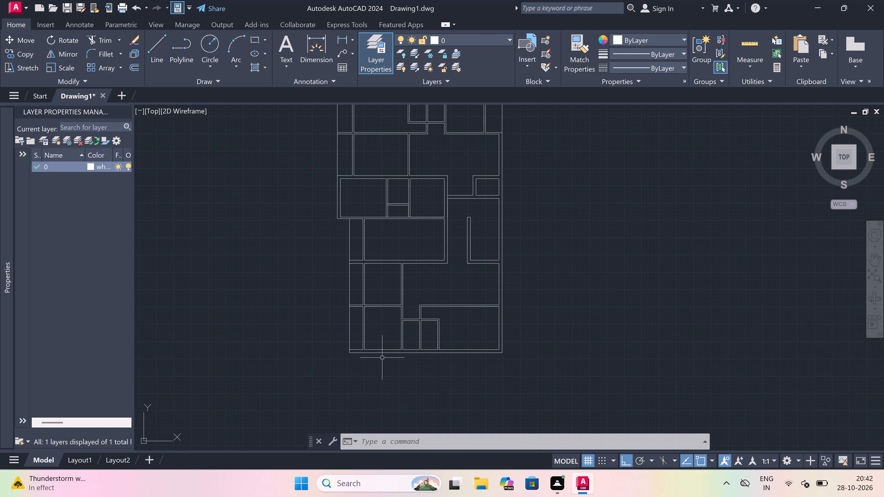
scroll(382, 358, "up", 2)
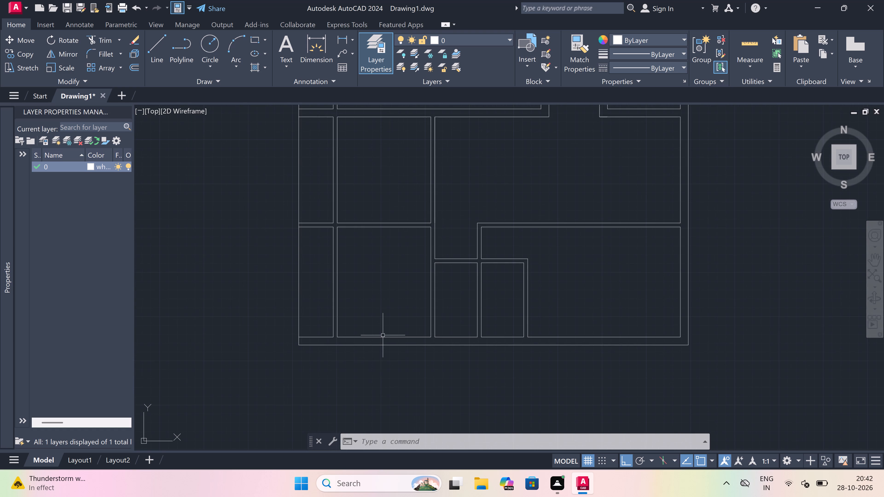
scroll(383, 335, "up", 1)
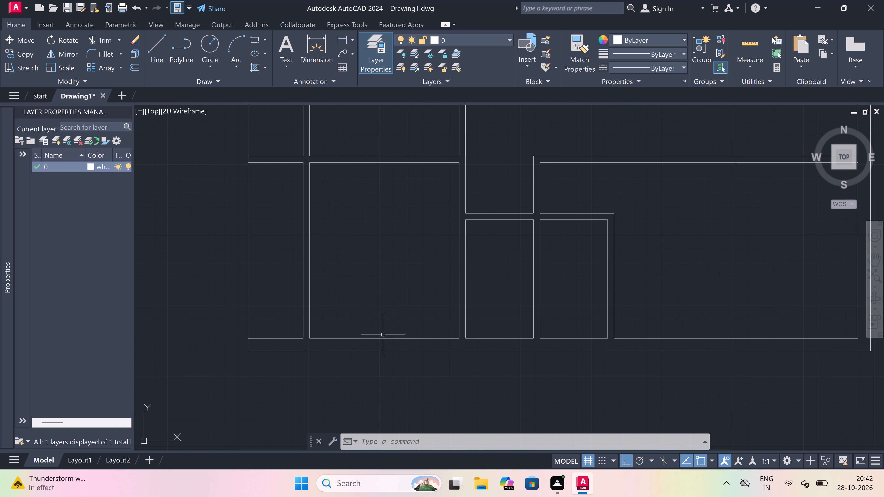
Create a new layer named line1 and set its colour to index colour 21.
right_click(65, 239)
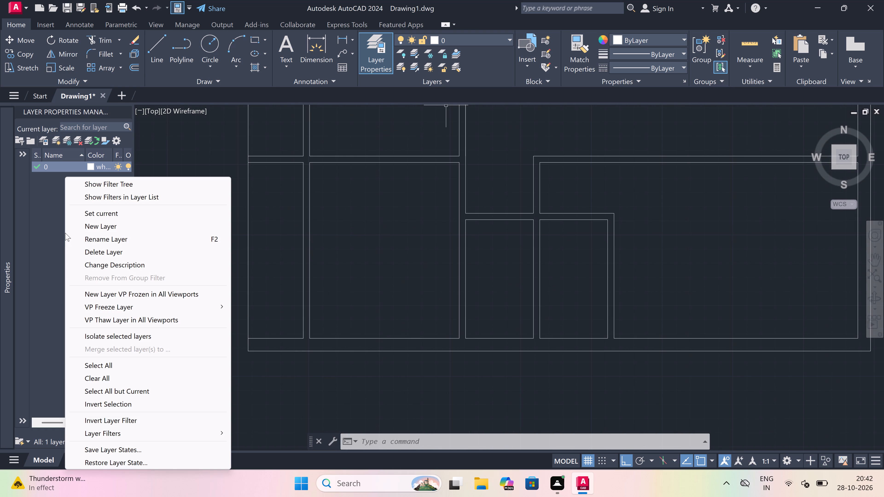
left_click(76, 228)
key("BackSpace")
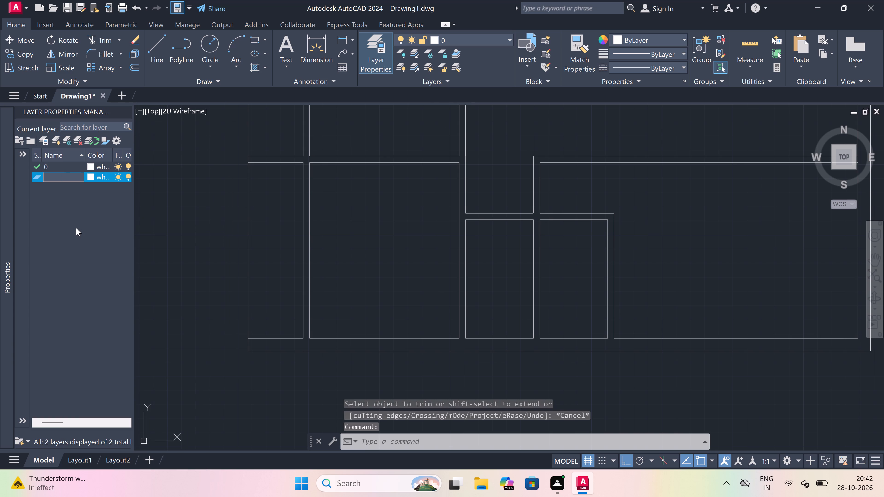
type("line1")
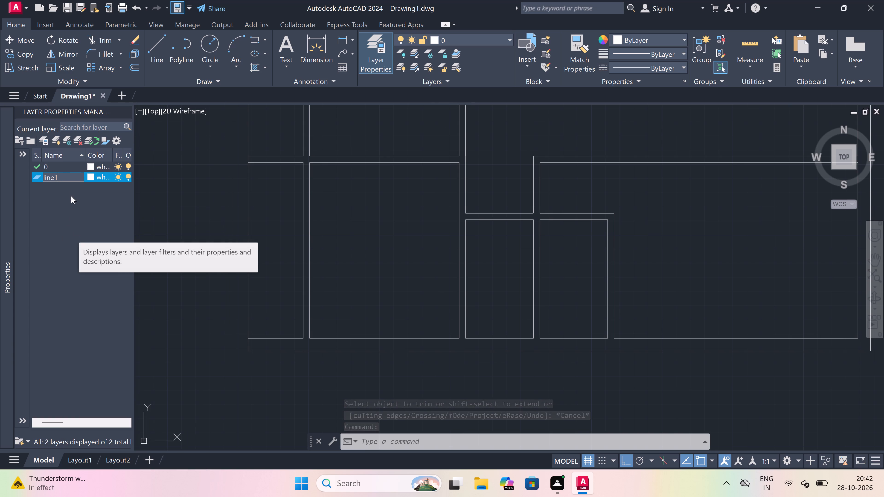
left_click(90, 178)
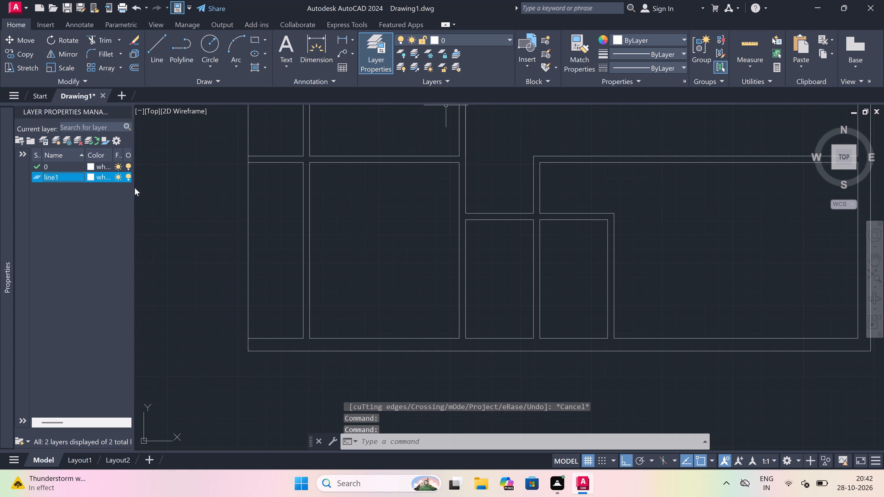
left_click(354, 215)
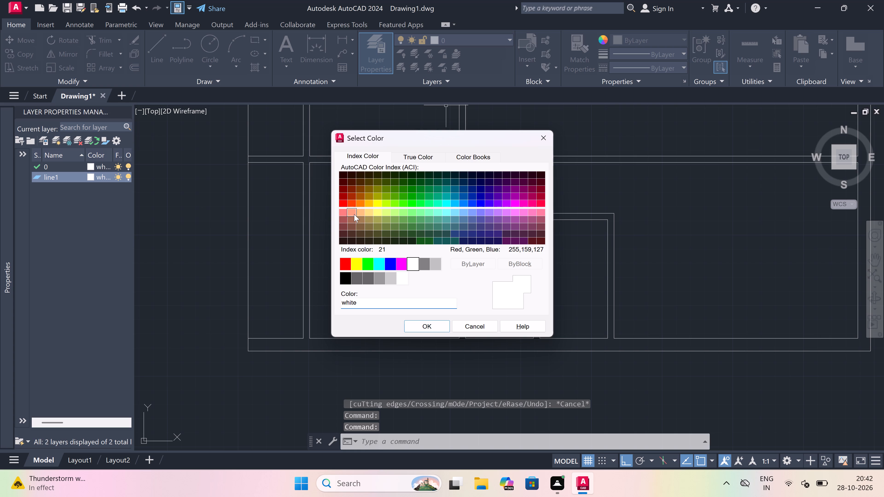
left_click(426, 324)
Create a new layer named line2 and set its colour to index colour 60.
right_click(63, 215)
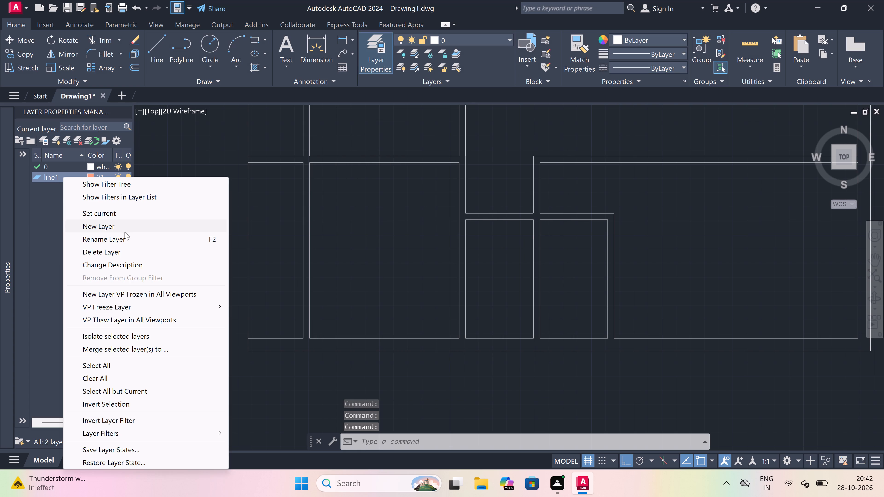
left_click(129, 227)
key("BackSpace")
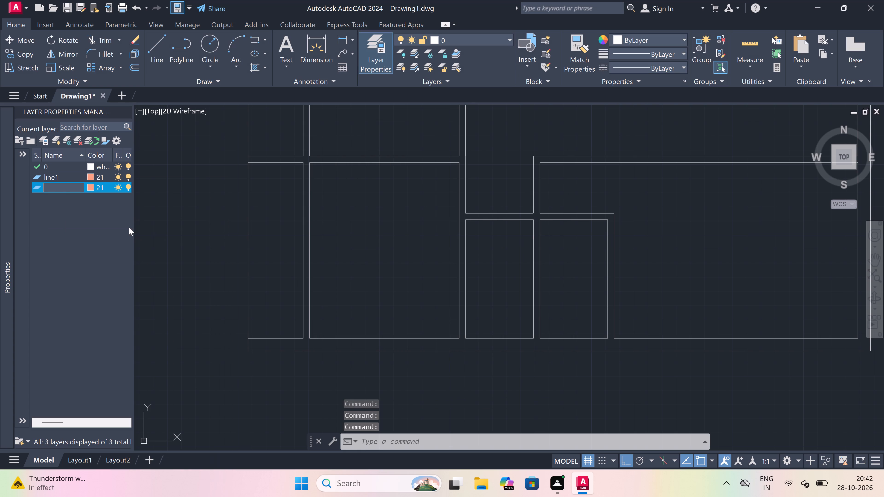
type("line2")
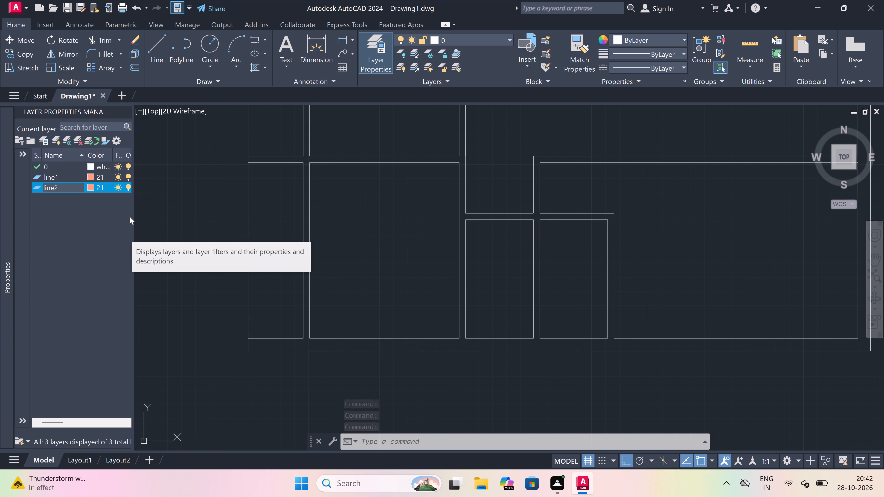
left_click(90, 185)
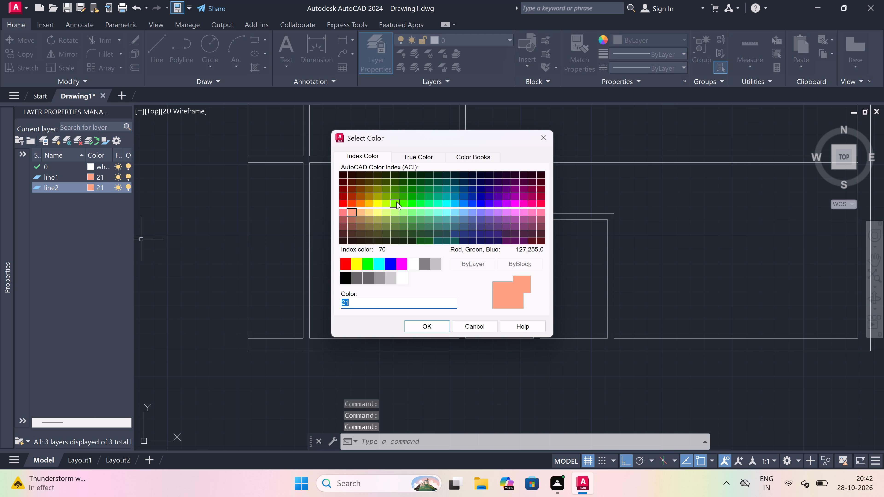
left_click(386, 204)
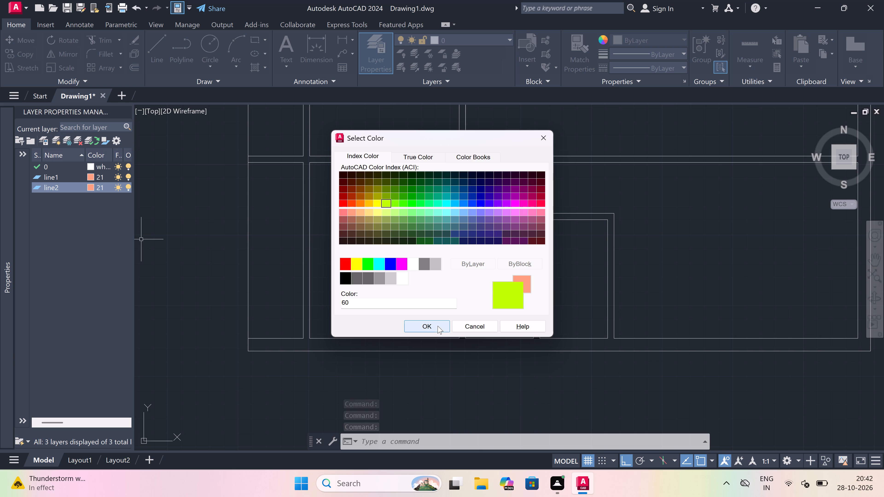
left_click(384, 215)
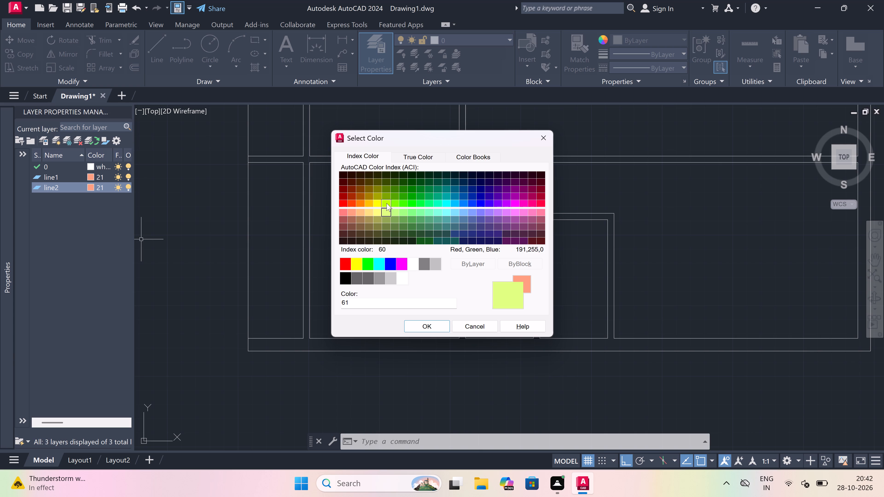
left_click(387, 203)
left_click(429, 329)
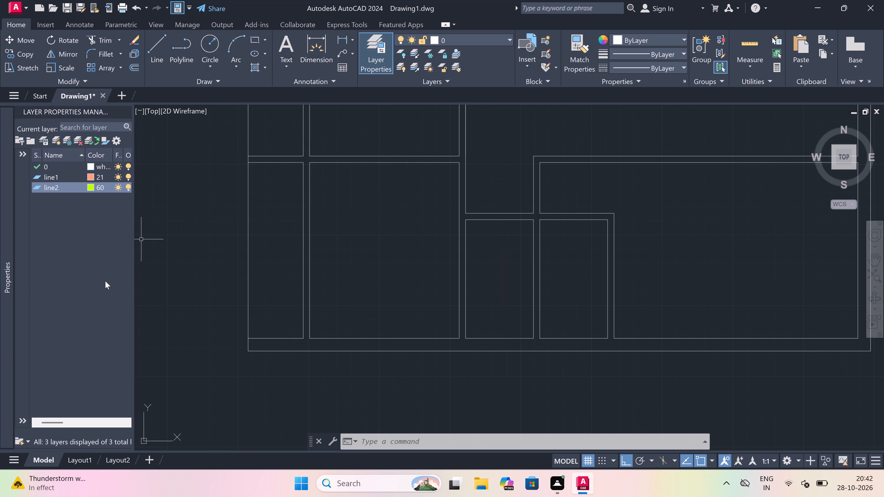
Create a new layer named line3 and set its colour to index colour 141.
right_click(77, 245)
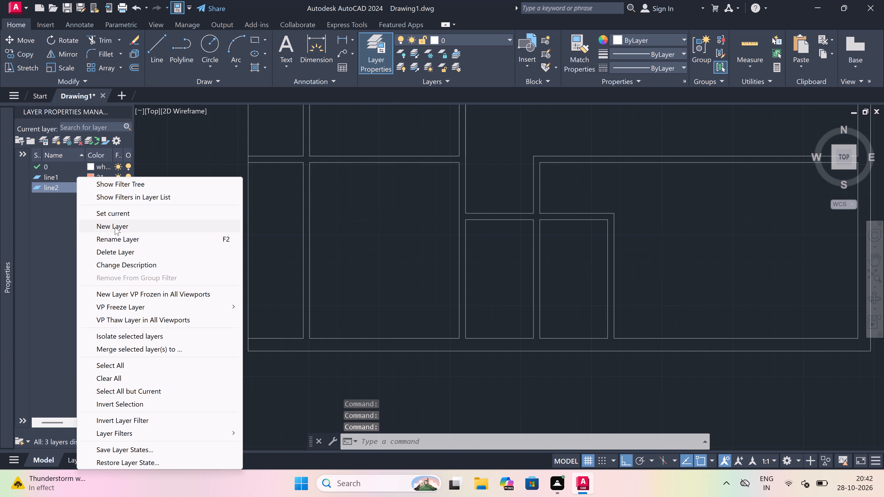
left_click(124, 220)
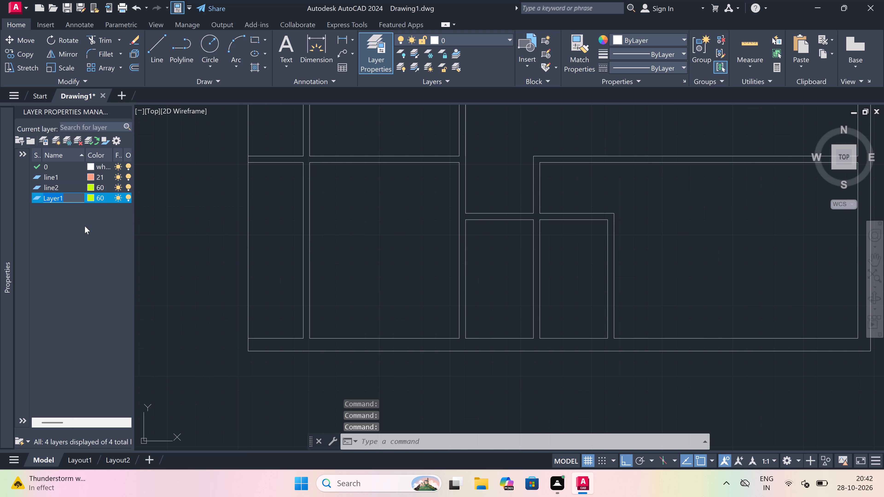
key("BackSpace")
type("line3")
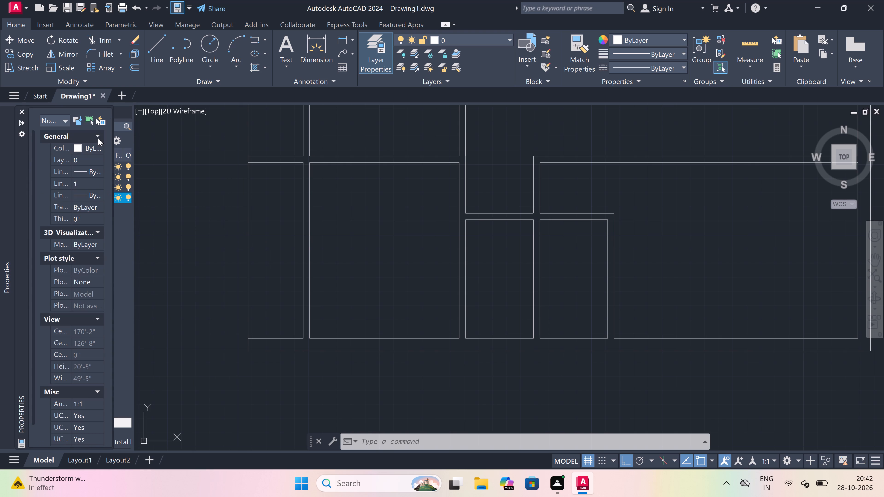
left_click(21, 110)
left_click(75, 196)
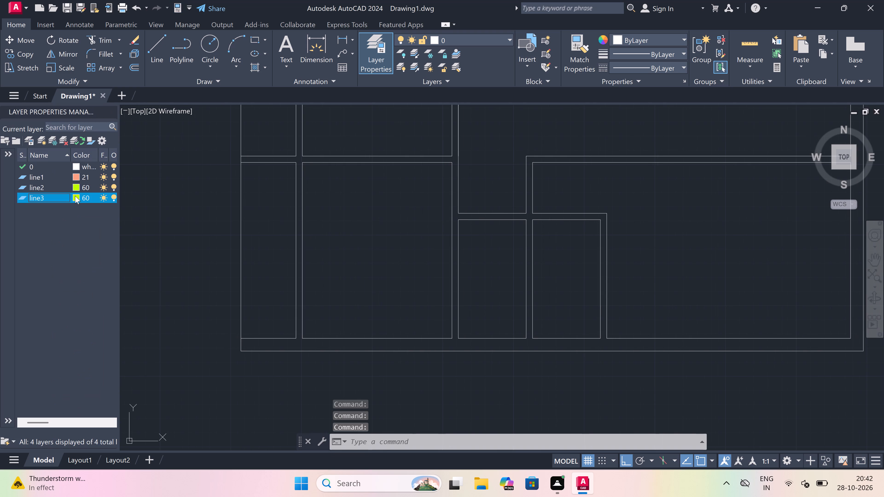
left_click(455, 214)
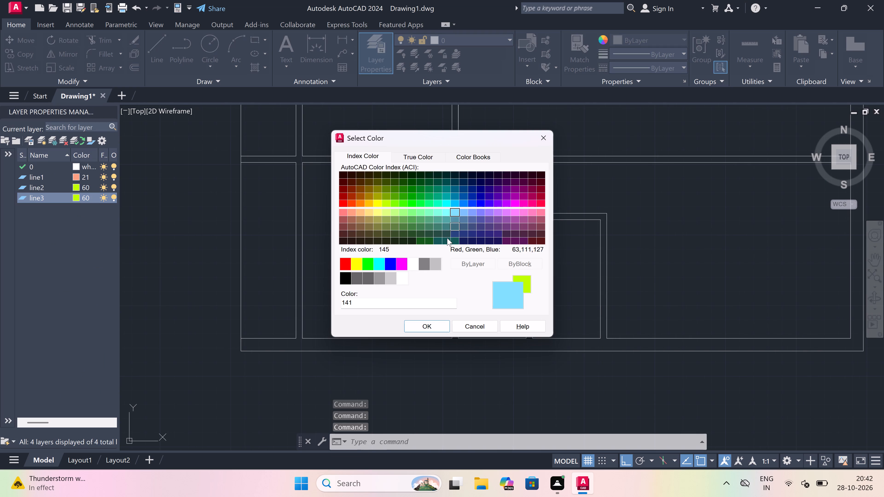
left_click(427, 324)
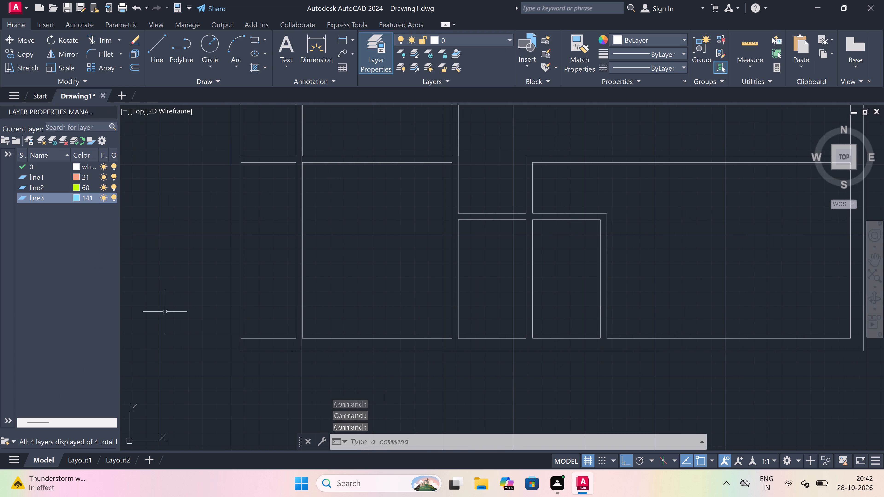
Create a new layer named line4 and set its colour to index colour 191.
right_click(88, 246)
left_click(133, 225)
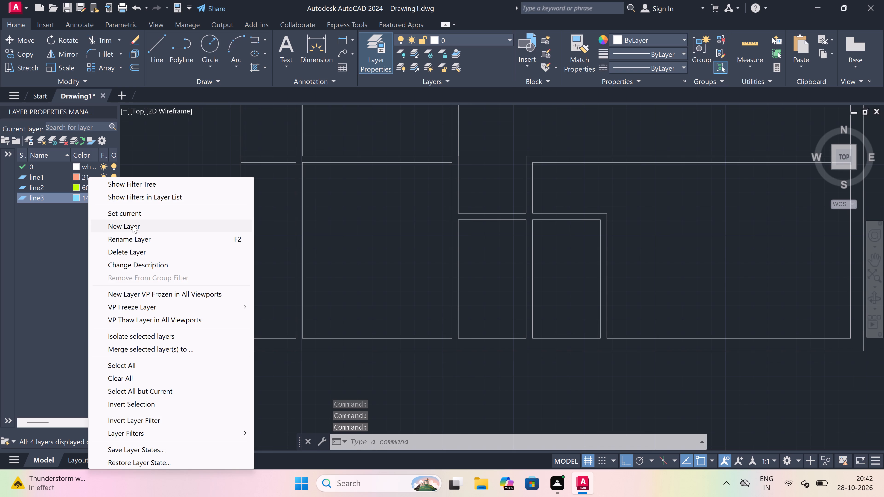
key("BackSpace")
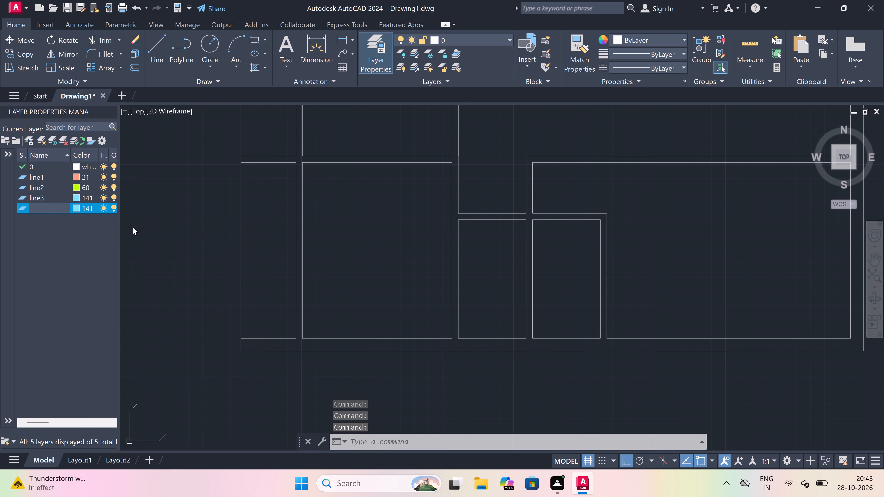
type("line3")
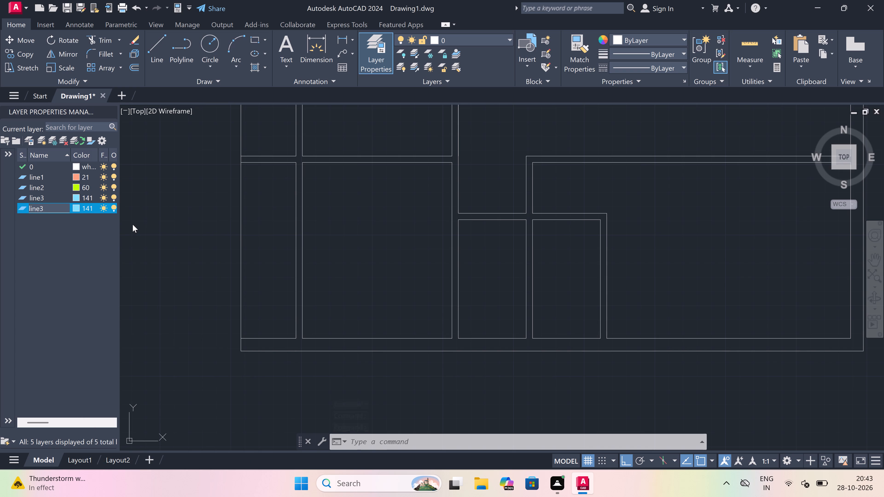
key("BackSpace")
key("4")
left_click(78, 207)
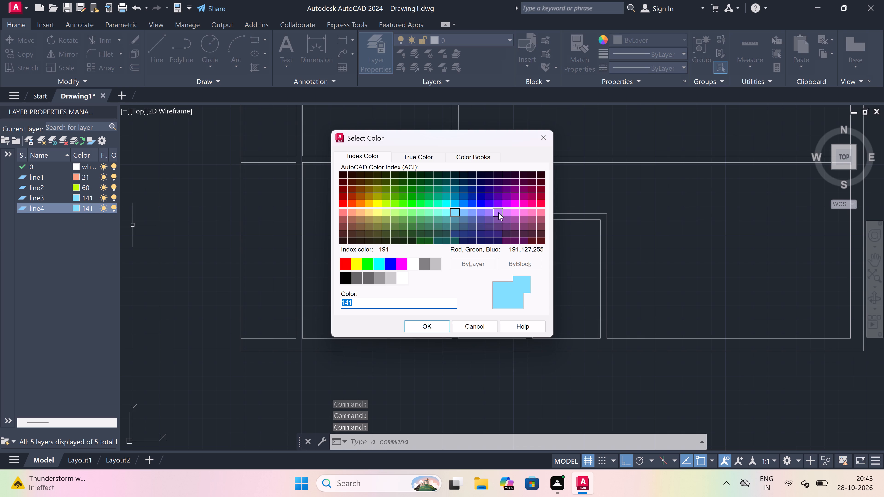
left_click(498, 212)
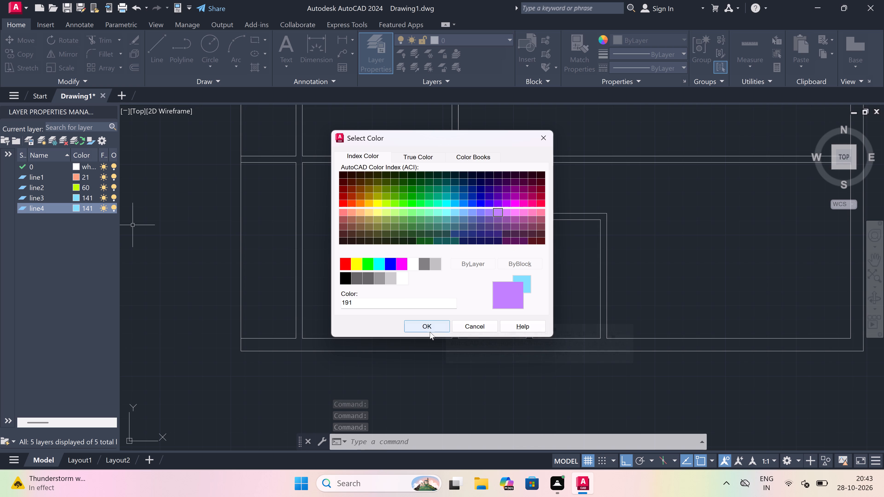
left_click(429, 330)
Start the Line command with line1 as the current layer.
scroll(373, 320, "down", 1)
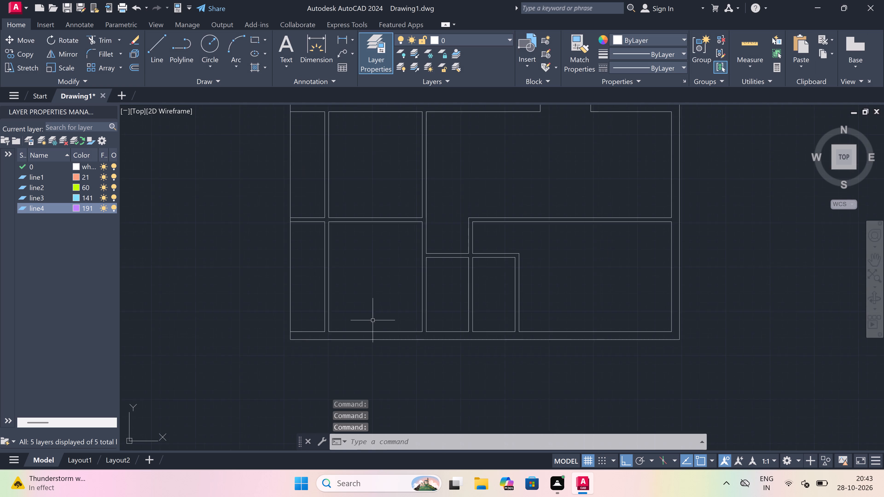
scroll(373, 320, "down", 2)
scroll(373, 320, "up", 1)
key("l")
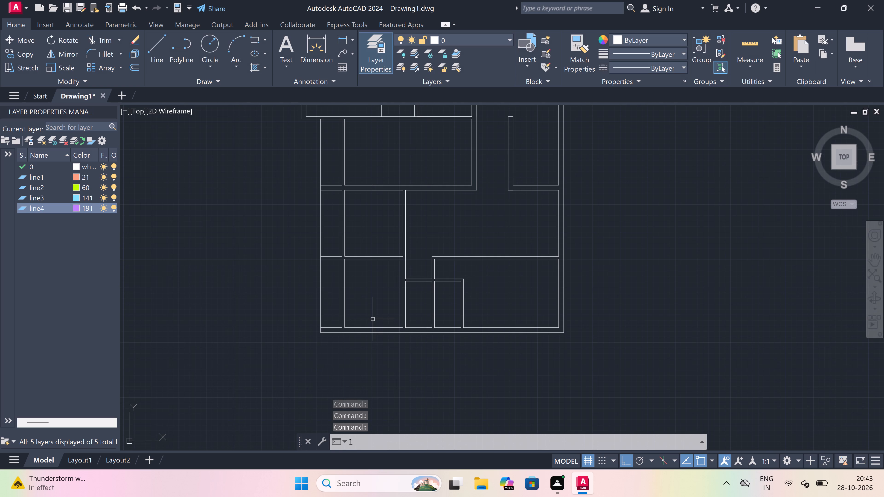
key("space")
left_click(460, 36)
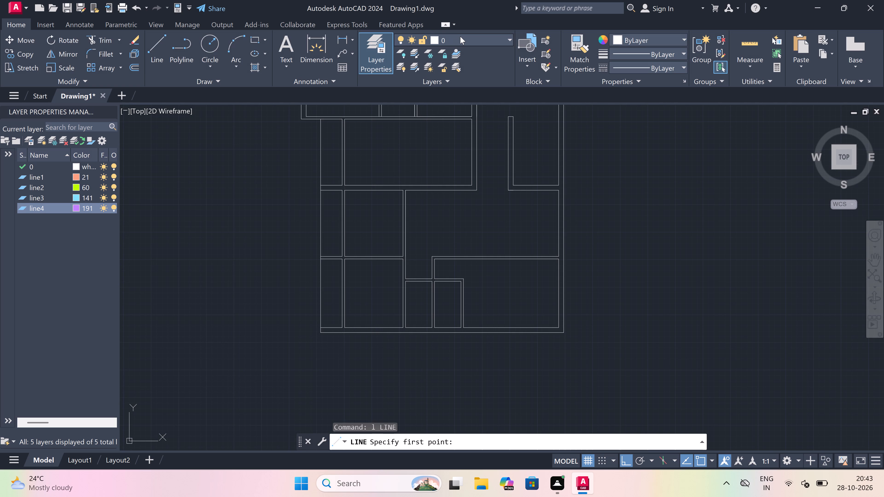
left_click(475, 65)
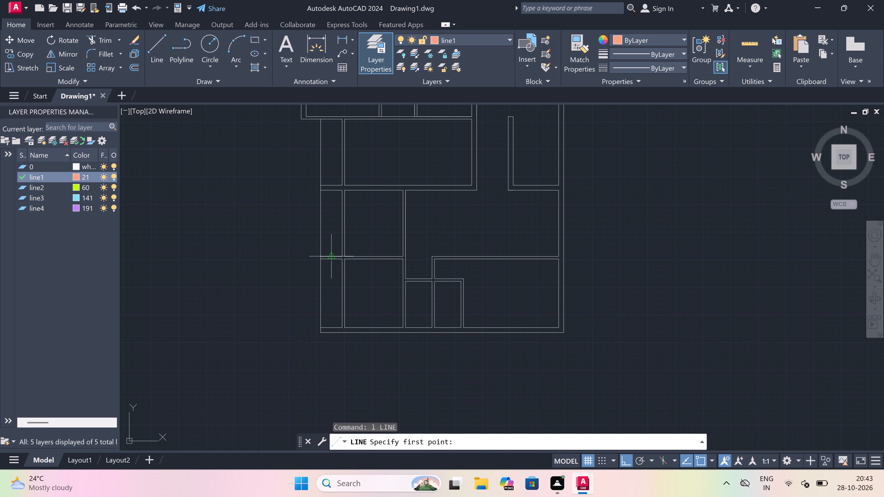
Draw the door's lower jamb across the lower-left vertical 4.5" wall, with a 2" stop up from its midpoint and a 2' leaf leftward.
scroll(345, 298, "up", 1)
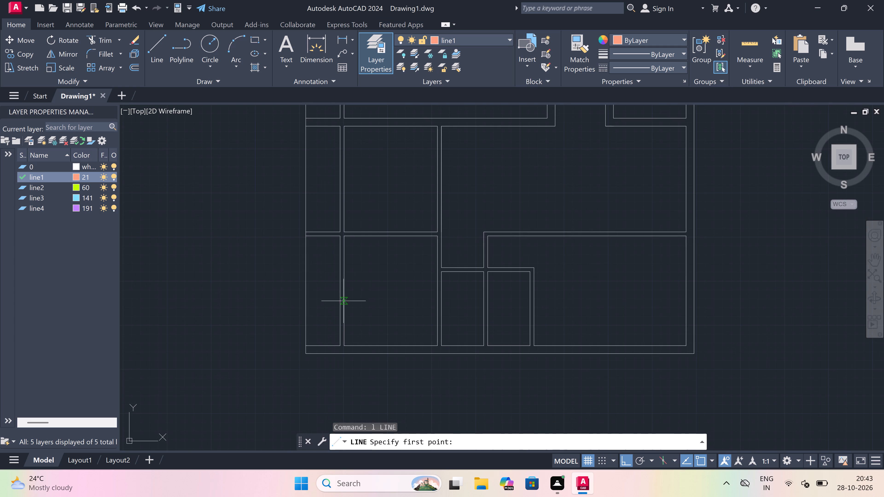
scroll(341, 306, "up", 3)
left_click(337, 307)
left_click(354, 308)
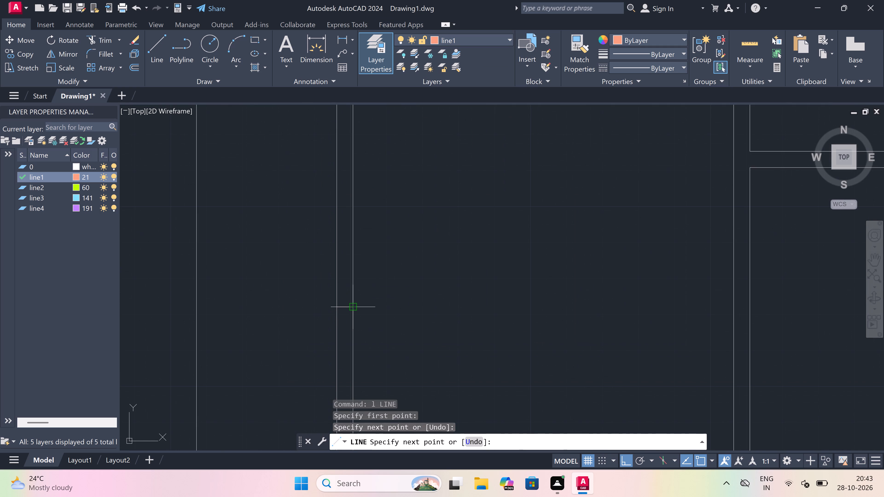
left_click_drag(345, 308, 348, 277)
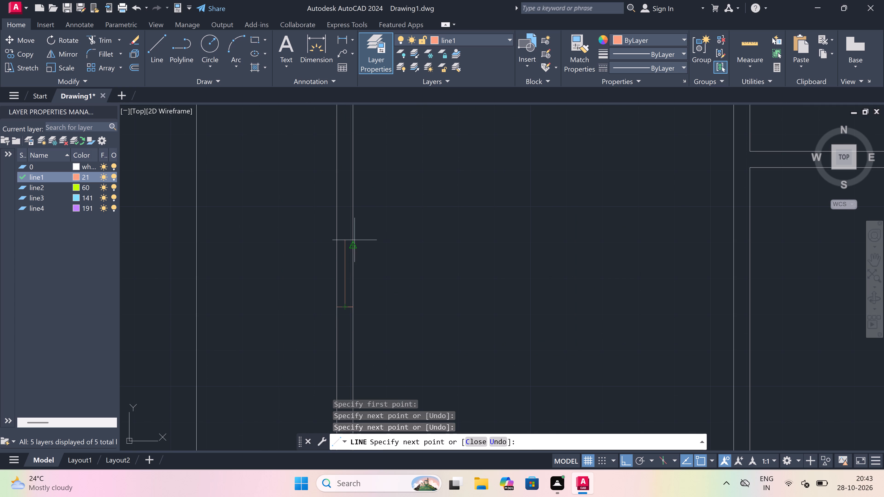
key("2")
key("shift+quotedbl")
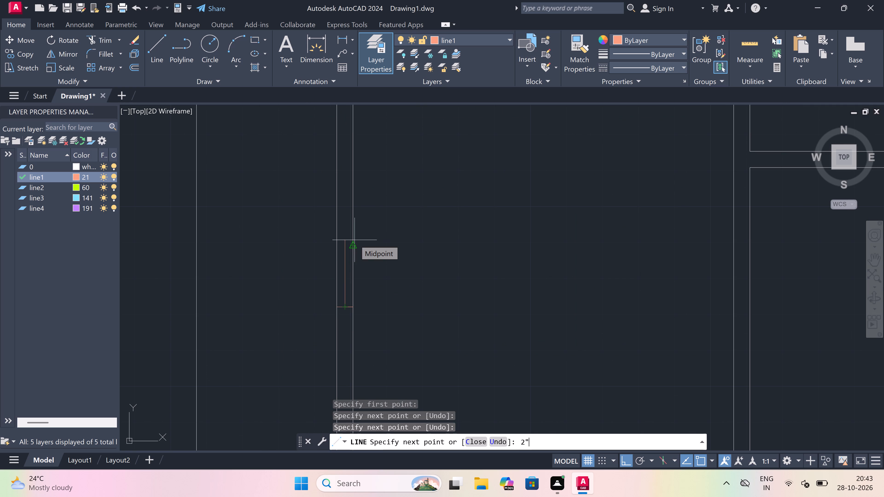
key("space")
key("2")
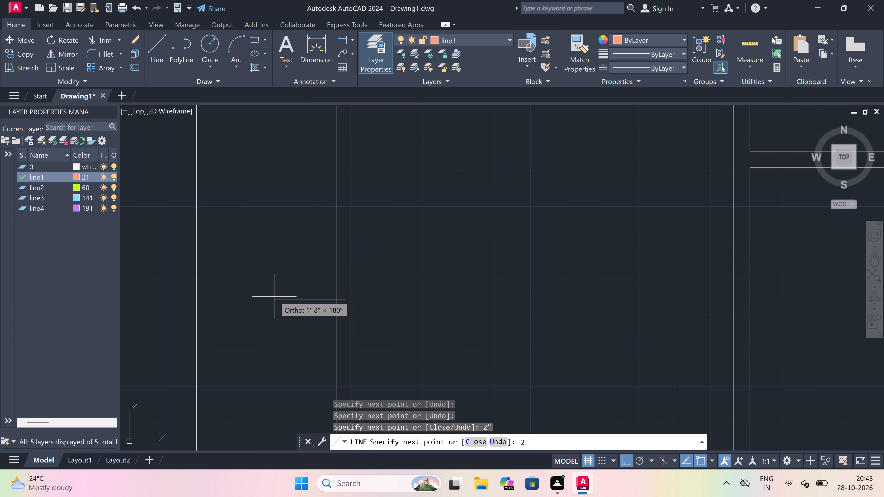
type("'")
key("space")
key("Escape")
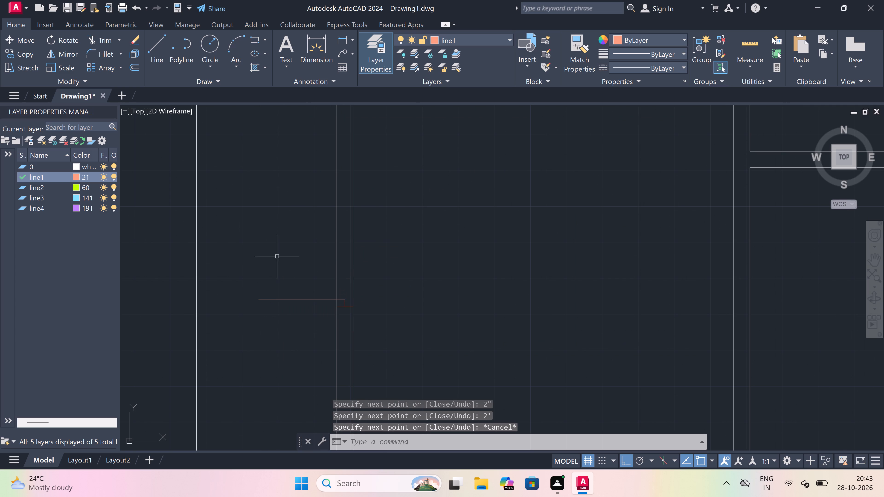
Draw the door's upper jamb line across the same wall, with a 2" stop running down from its midpoint.
key("space")
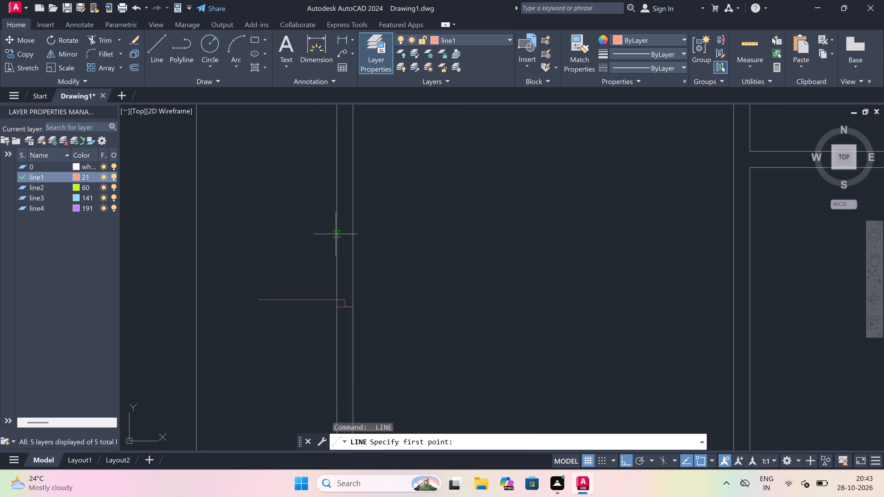
left_click(336, 233)
left_click_drag(351, 233, 348, 234)
left_click(344, 234)
key("2")
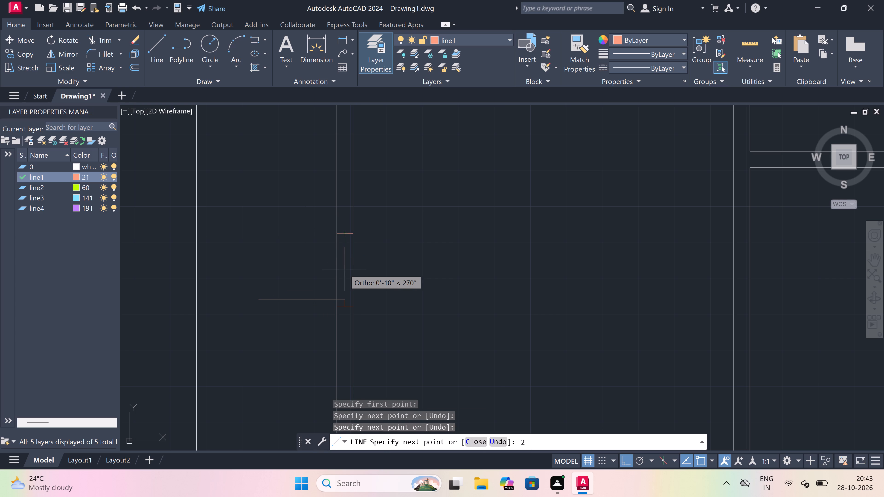
type("\"")
key("space")
key("Escape")
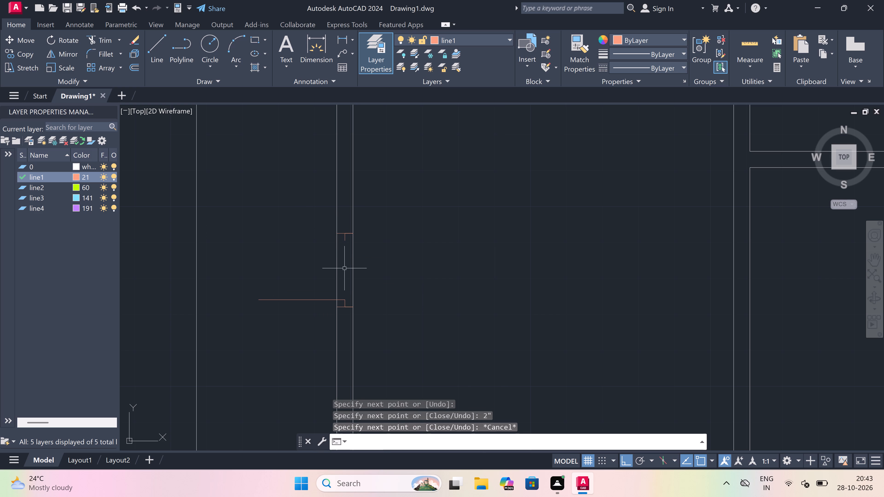
Draw the door swing arc from the leaf's outer end to the lower end of the upper jamb's stop, bulging up and left.
left_click(240, 60)
left_click(264, 201)
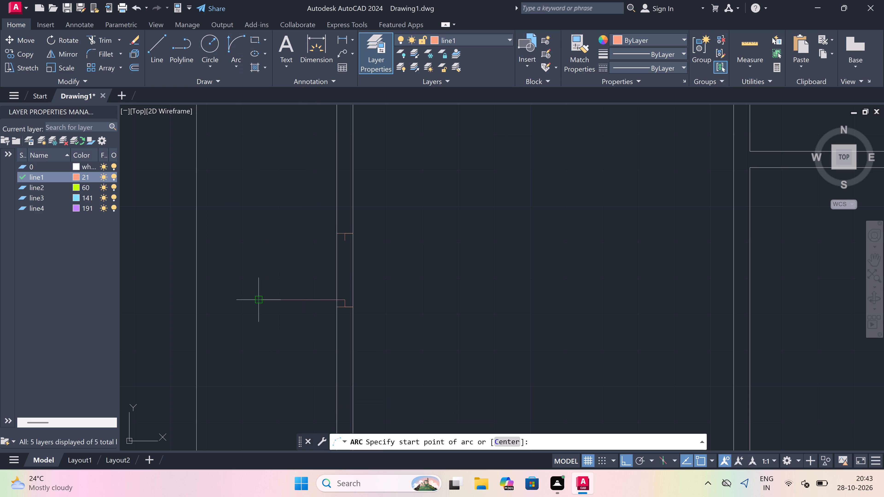
left_click_drag(256, 297, 280, 275)
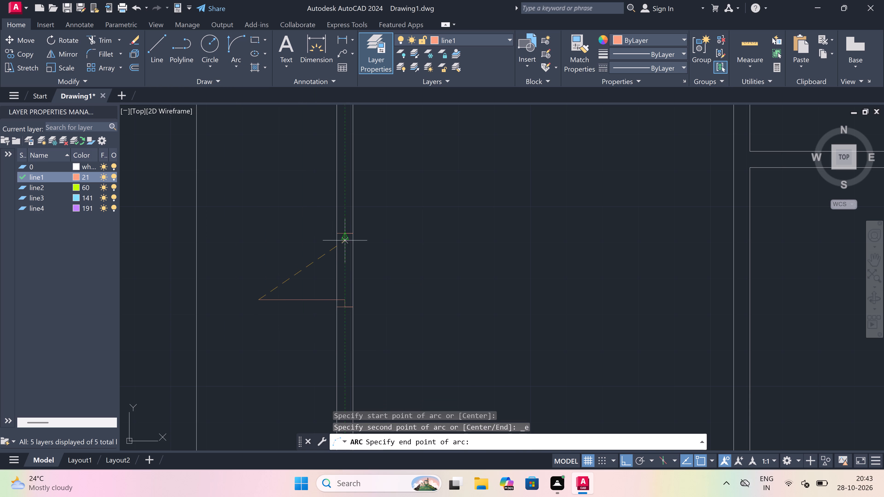
left_click(346, 244)
left_click(280, 226)
Trim both wall lines between the two jambs of the lower-left door to open the doorway.
type("tr")
key("space")
left_click_drag(300, 273, 309, 271)
left_click_drag(421, 269, 418, 268)
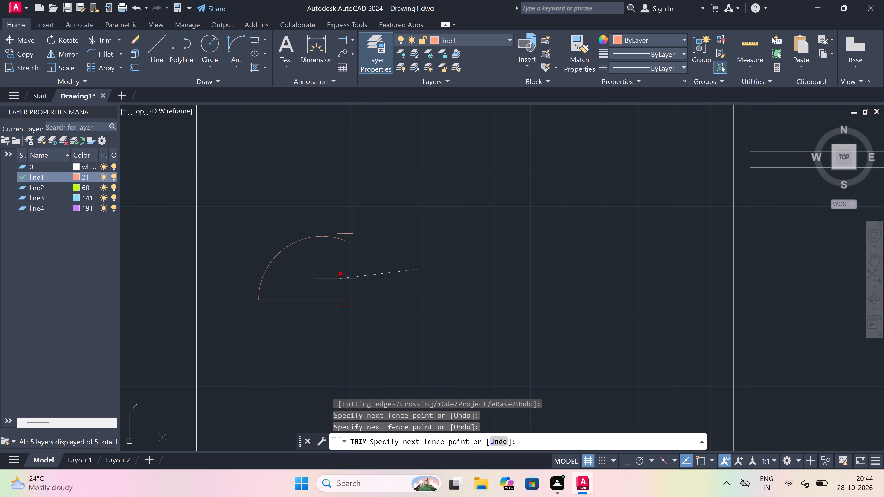
left_click(333, 273)
key("Escape")
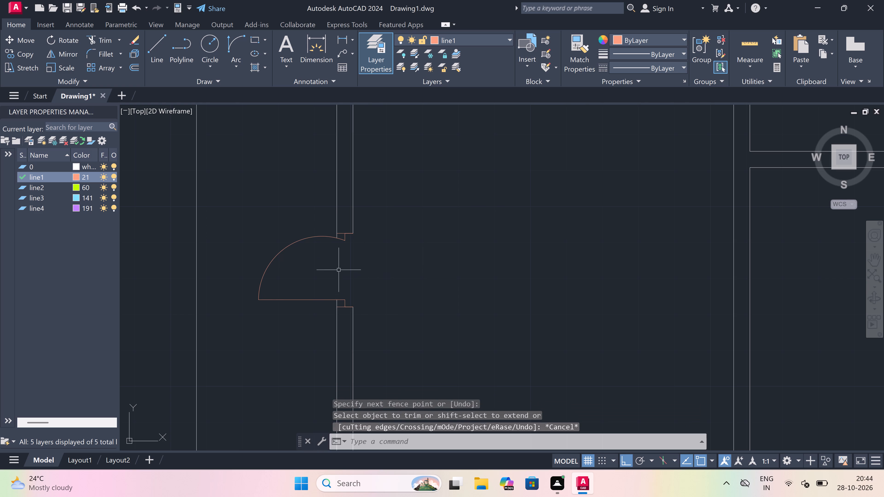
Draw the second door's lower jamb across the same vertical wall, just above the next cross wall, with a 2" stop up from its midpoint and a 2' leaf leftward.
scroll(339, 270, "down", 5)
scroll(335, 229, "up", 3)
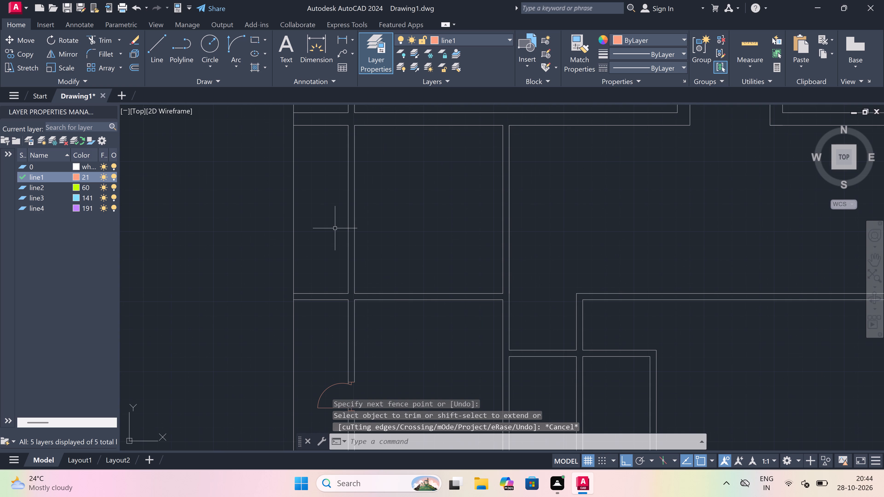
key("l")
key("space")
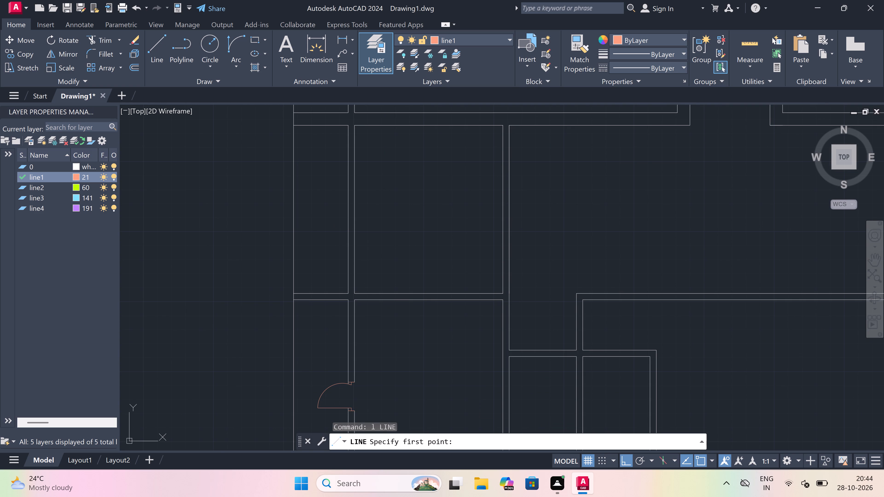
scroll(340, 240, "up", 1)
scroll(350, 295, "up", 1)
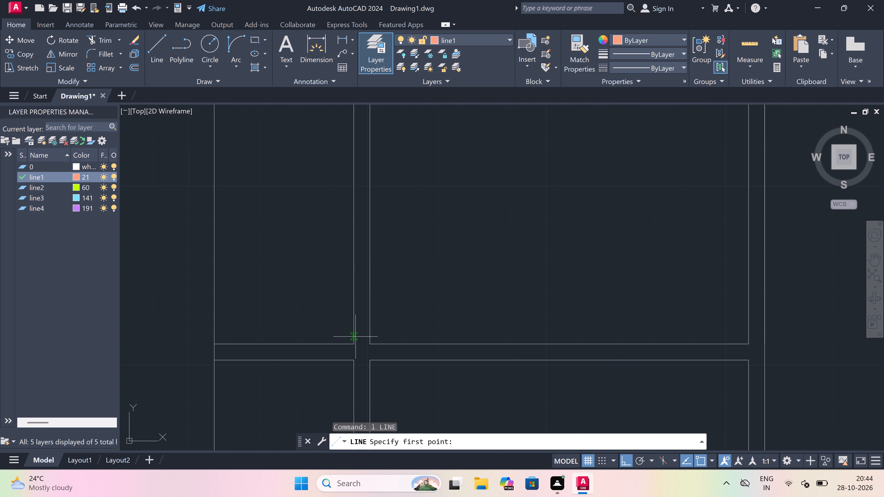
left_click(355, 330)
left_click(372, 330)
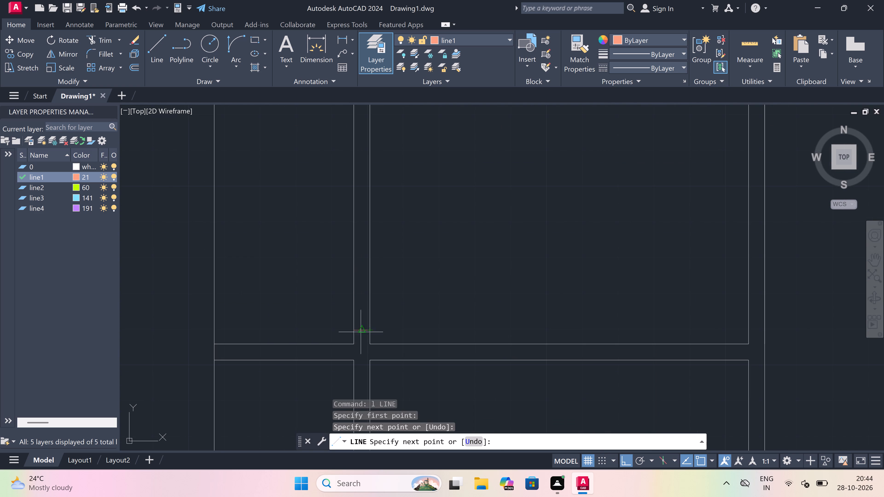
left_click(359, 332)
key("2")
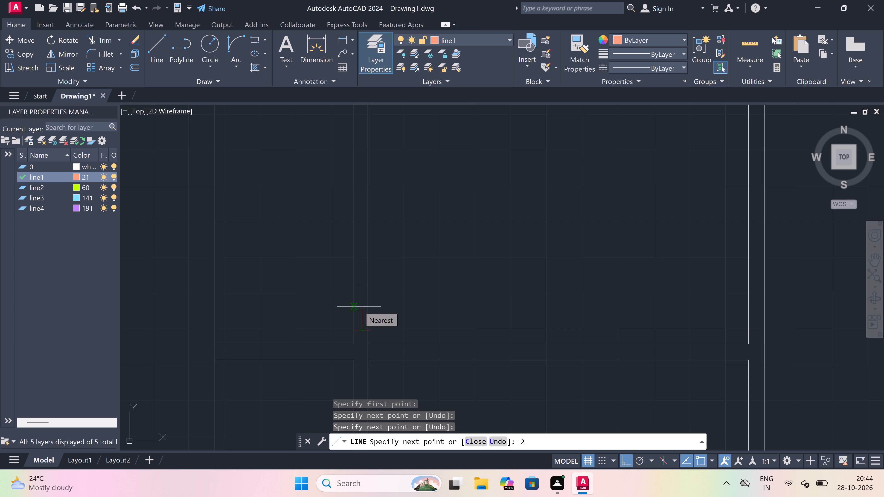
type("\"")
key("space")
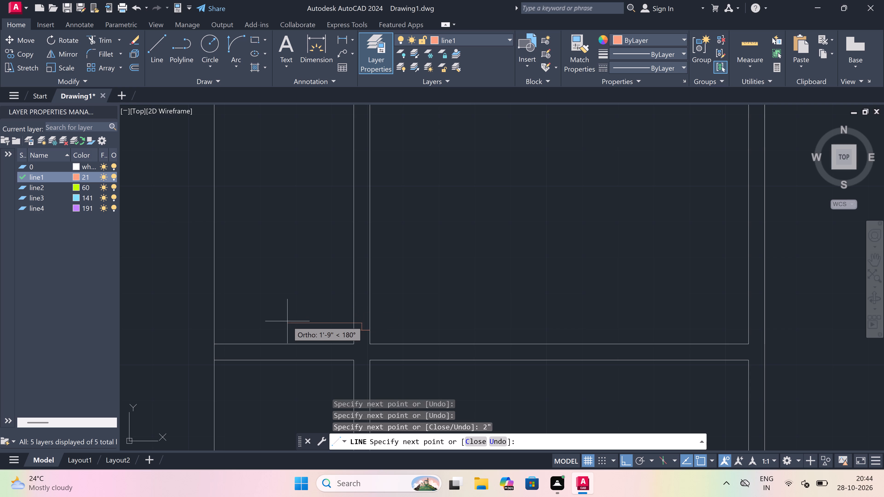
key("2")
key("apostrophe")
key("space")
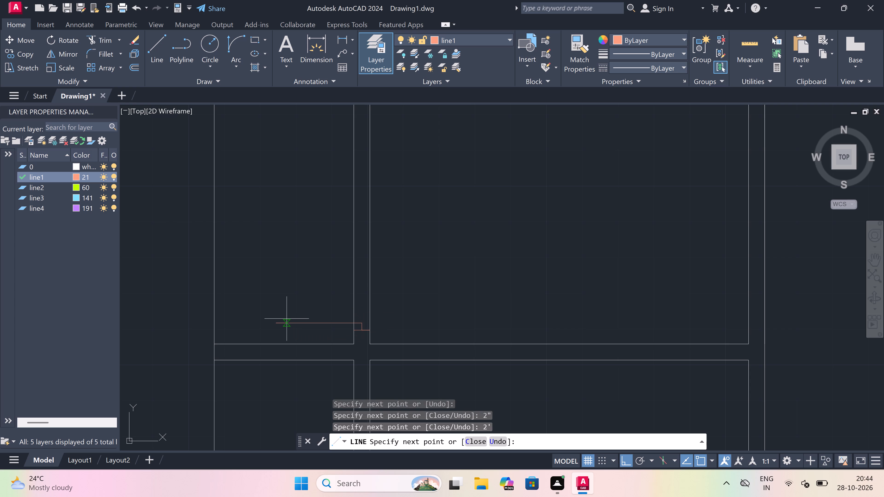
key("Escape")
Draw the second door's upper jamb across the wall above the leaf, with a 2" stop running down from its midpoint.
key("space")
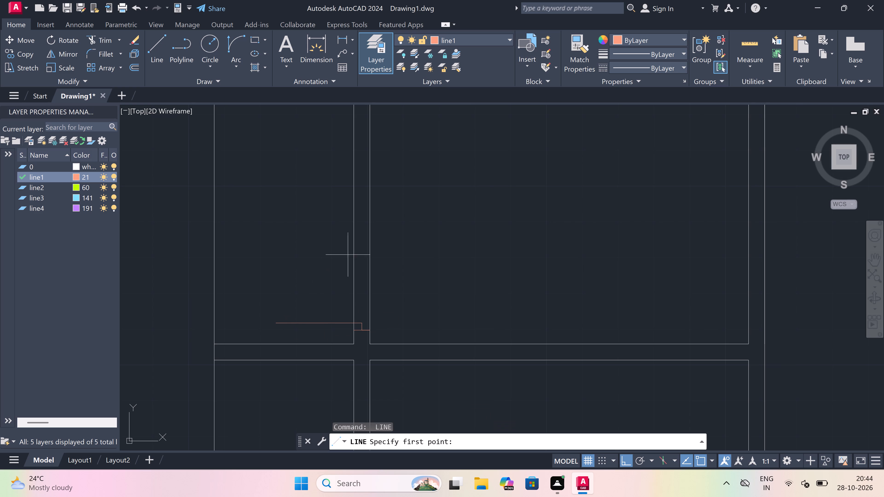
left_click(356, 258)
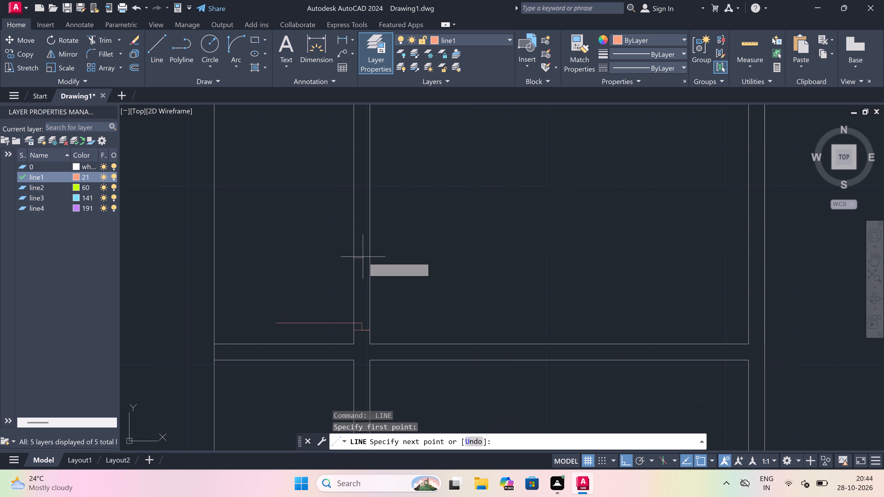
left_click(372, 260)
left_click(364, 261)
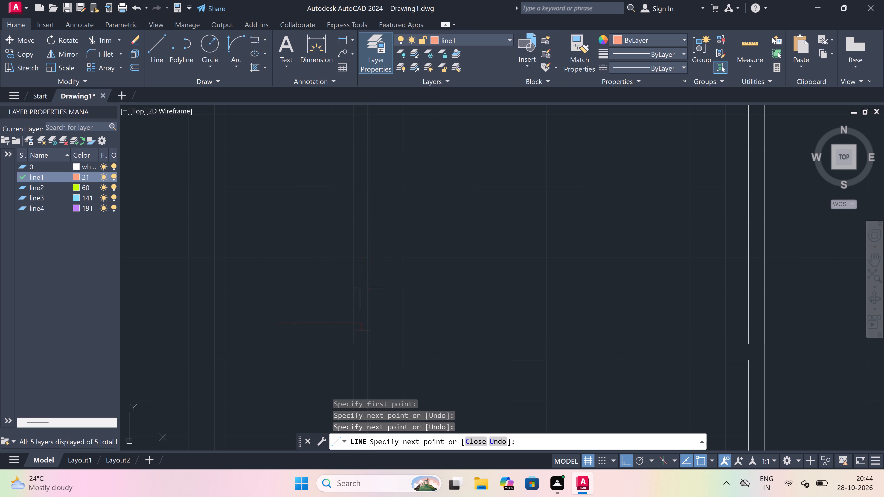
key("2")
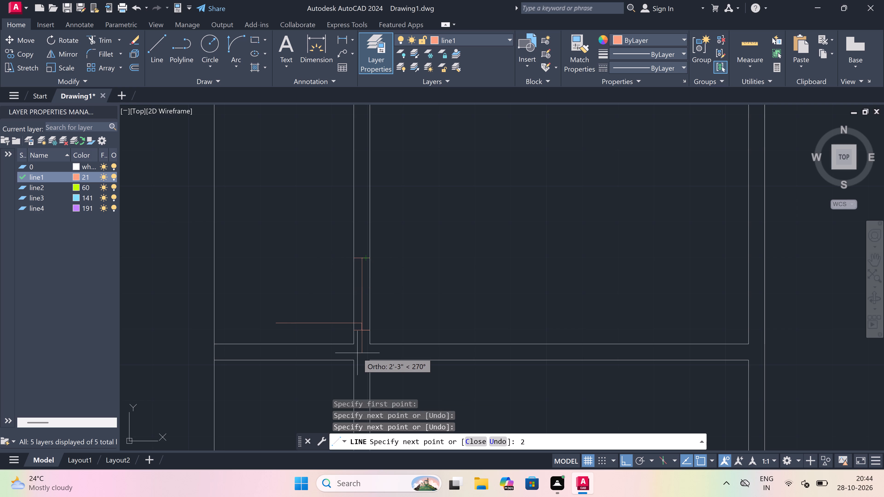
key("shift+quotedbl")
key("space")
key("Escape")
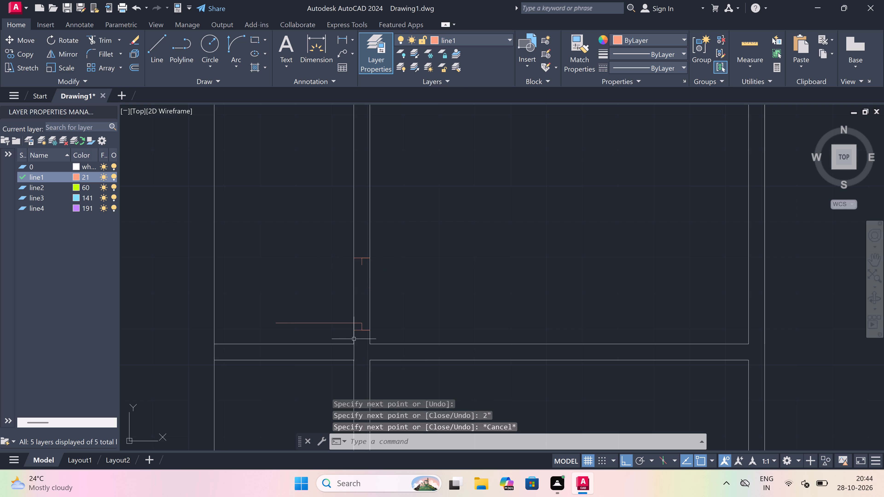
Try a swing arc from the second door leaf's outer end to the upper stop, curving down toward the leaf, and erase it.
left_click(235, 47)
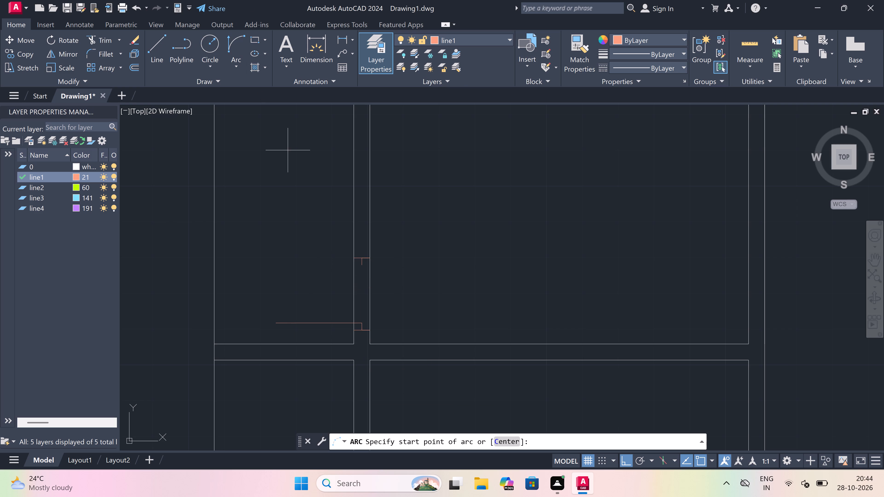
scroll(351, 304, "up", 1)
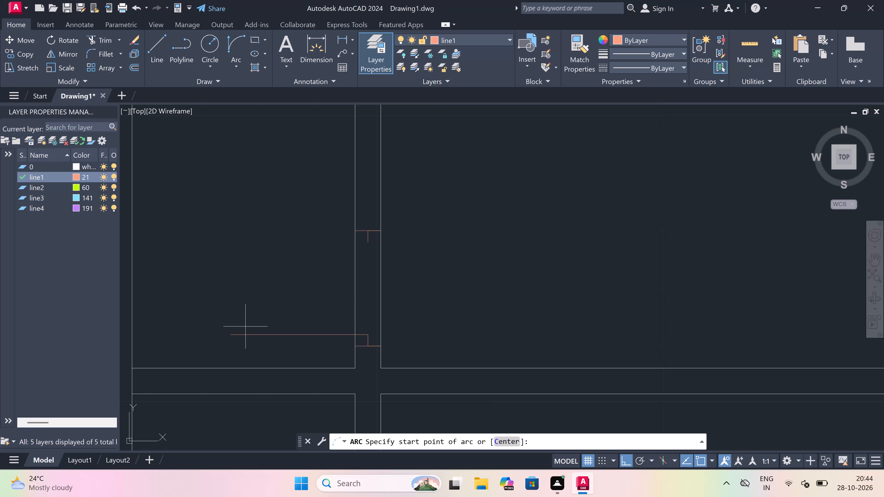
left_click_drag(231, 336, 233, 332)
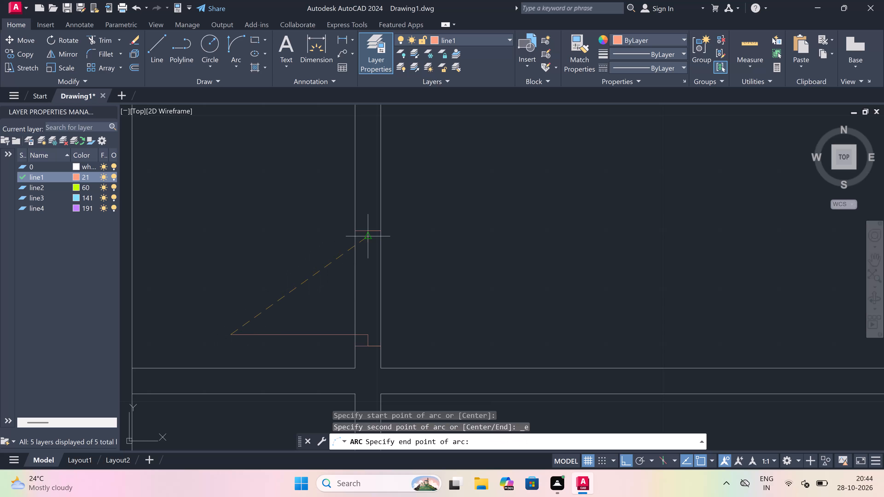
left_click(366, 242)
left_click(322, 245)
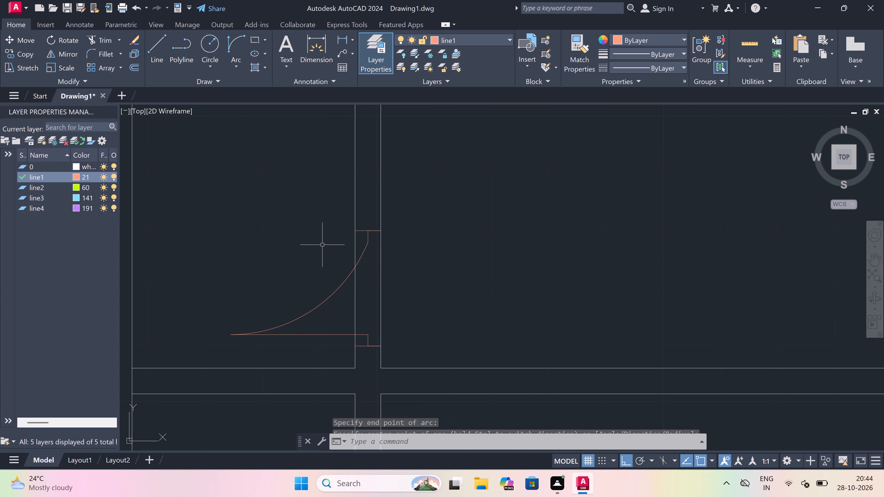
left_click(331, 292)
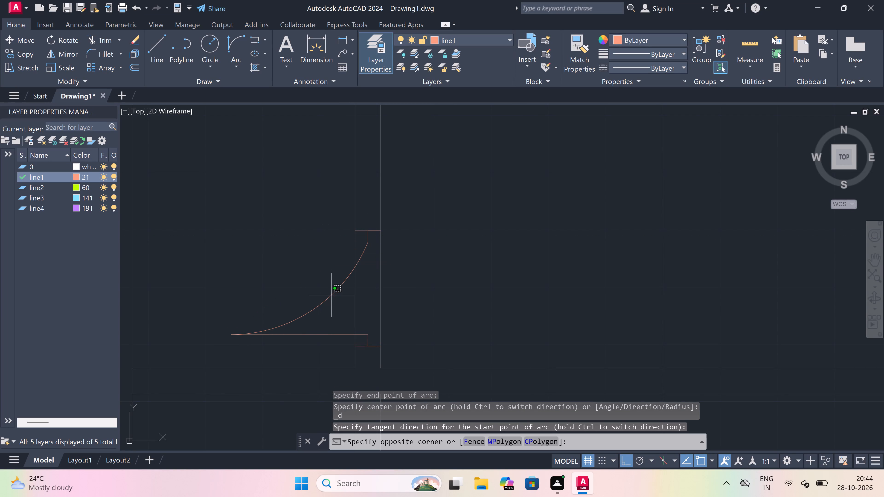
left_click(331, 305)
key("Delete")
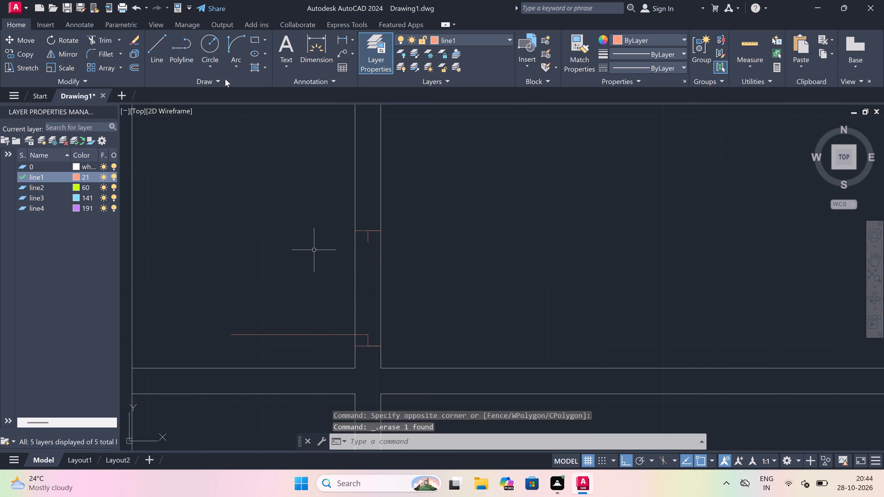
Draw the second door's swing arc from the leaf's outer end to the upper stop's lower end, bulging up and left.
left_click(237, 41)
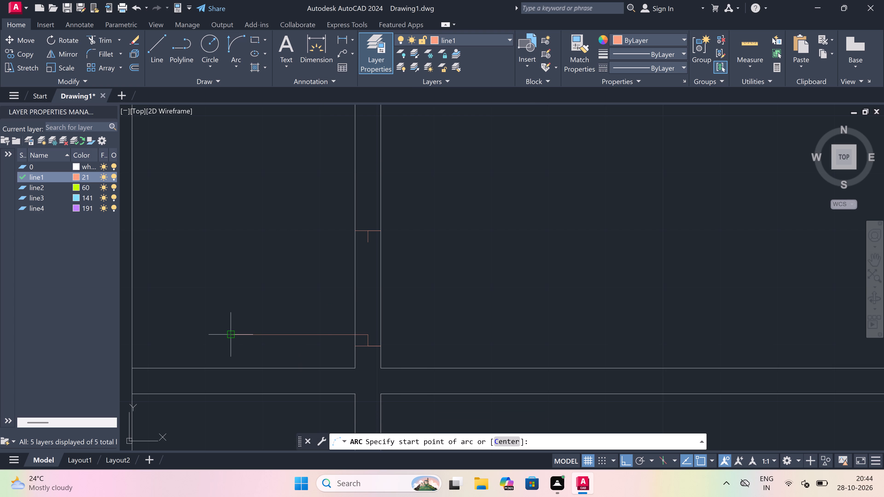
left_click_drag(232, 332, 240, 323)
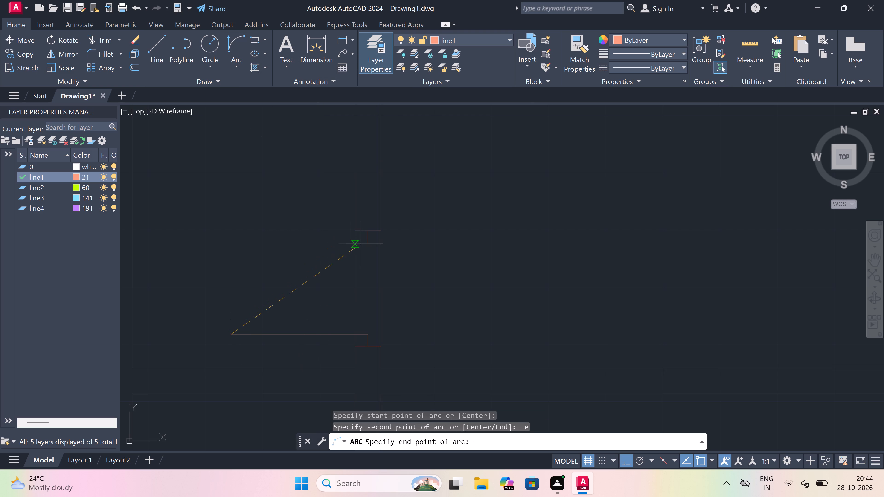
left_click(369, 244)
left_click(290, 236)
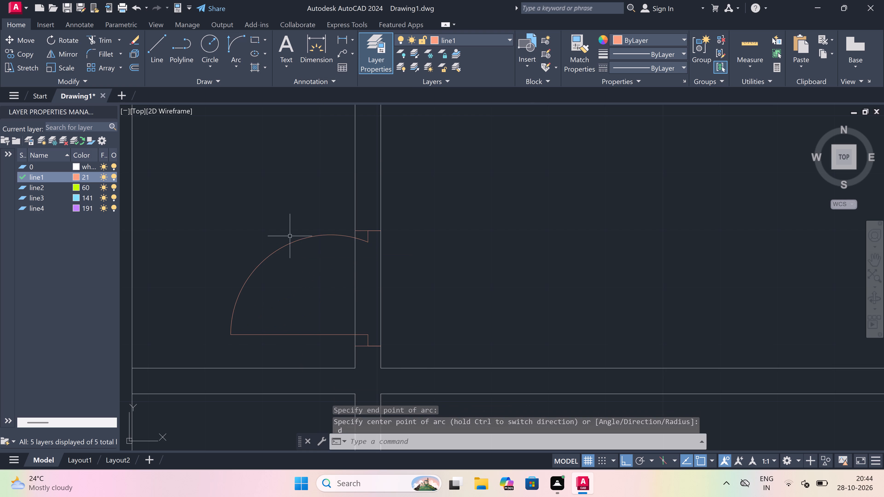
Trim both wall lines between the second door's jambs to open the doorway.
key("t")
key("r")
key("space")
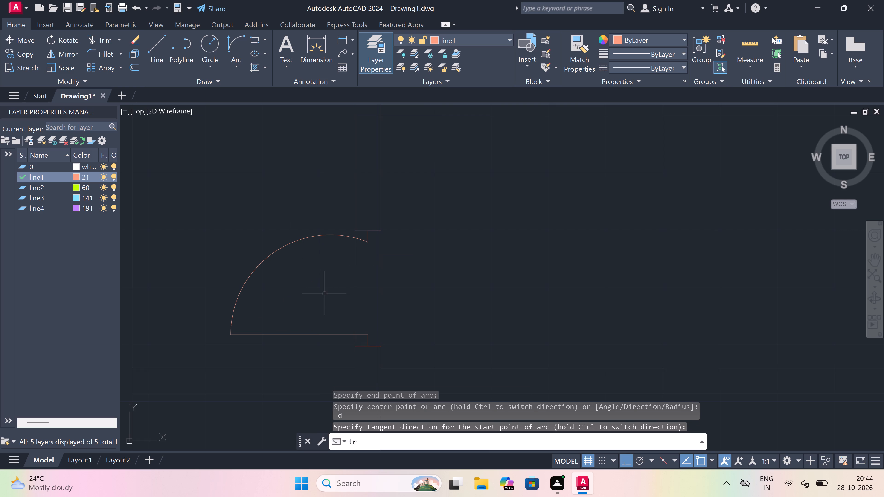
left_click_drag(324, 293, 334, 293)
left_click(437, 289)
key("Escape")
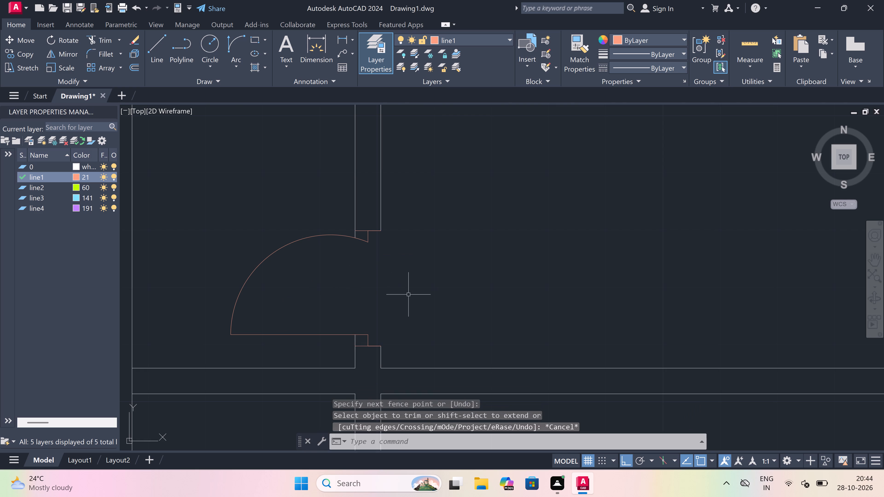
Draw a third door's lower jamb across the vertical wall in the next room up, with a 2" stop up from its midpoint and a 2' leaf leftward.
scroll(408, 295, "down", 4)
type("l")
key("space")
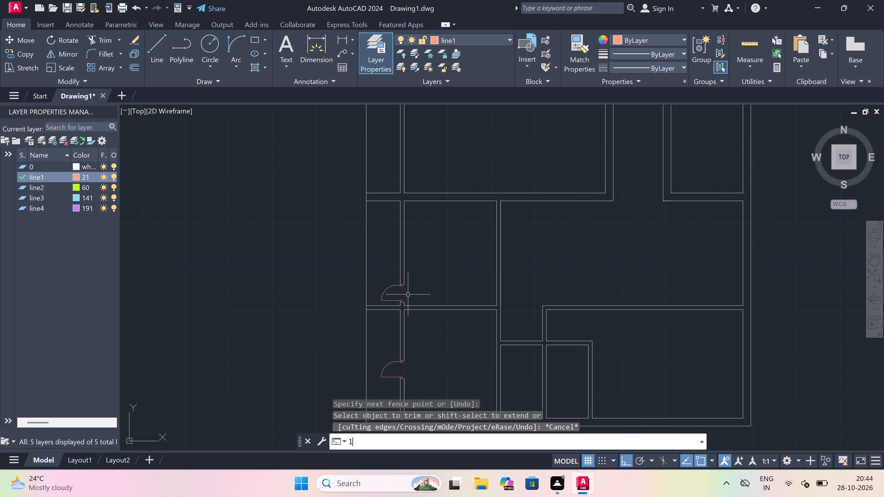
scroll(408, 295, "down", 2)
scroll(394, 248, "up", 2)
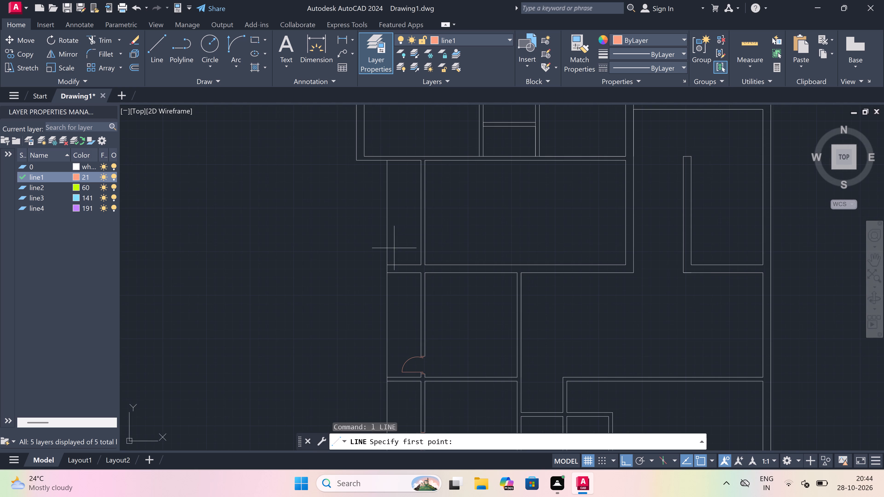
scroll(410, 252, "up", 3)
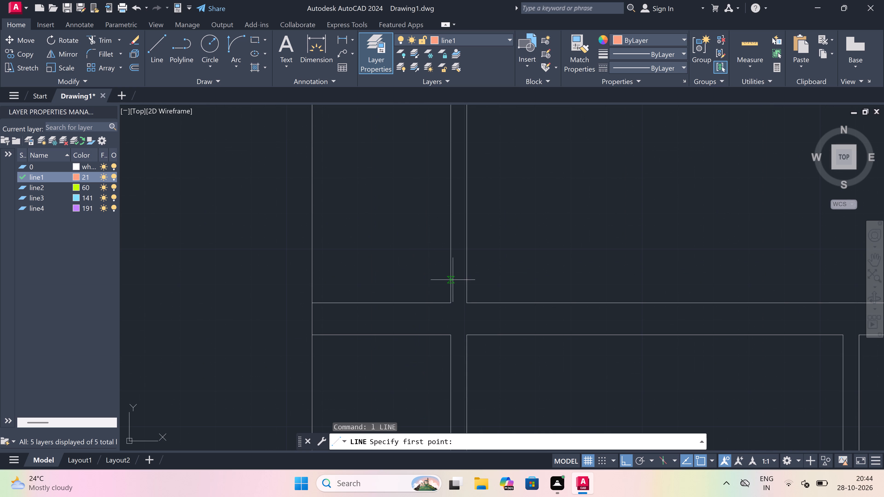
left_click(450, 288)
left_click(468, 286)
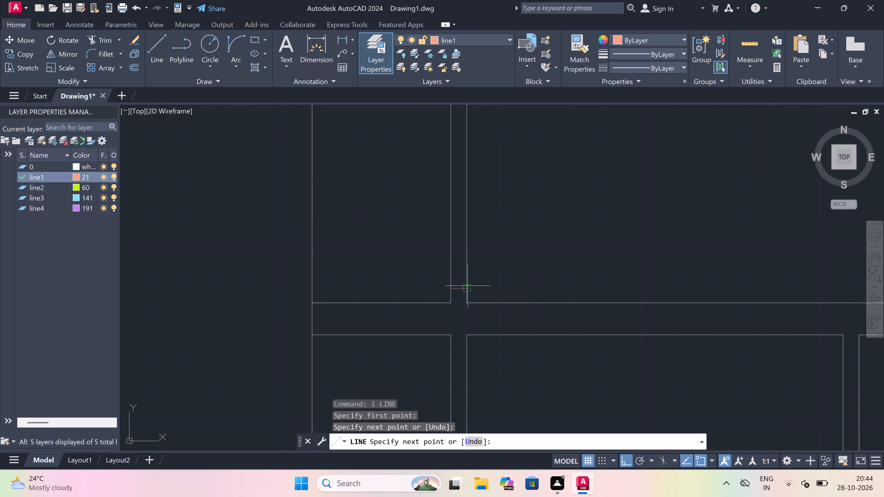
left_click(460, 286)
scroll(461, 264, "up", 1)
key("2")
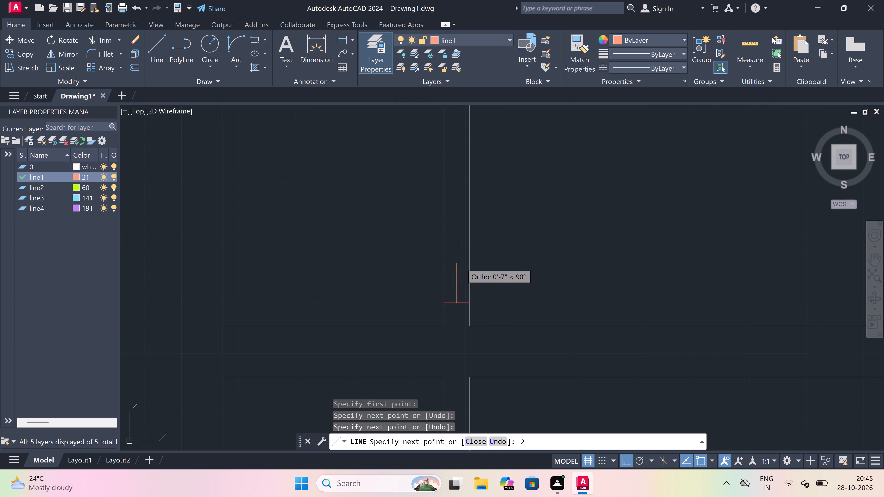
type("\"")
key("space")
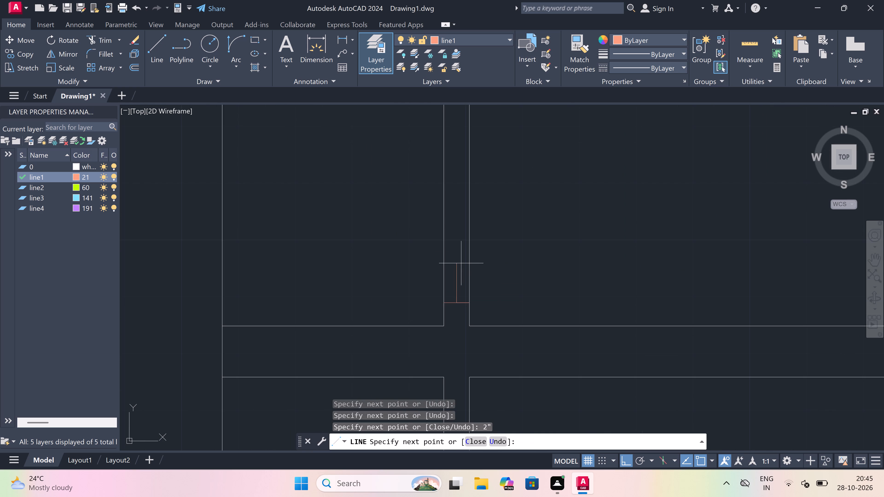
key("2")
scroll(322, 276, "up", 1)
type("'")
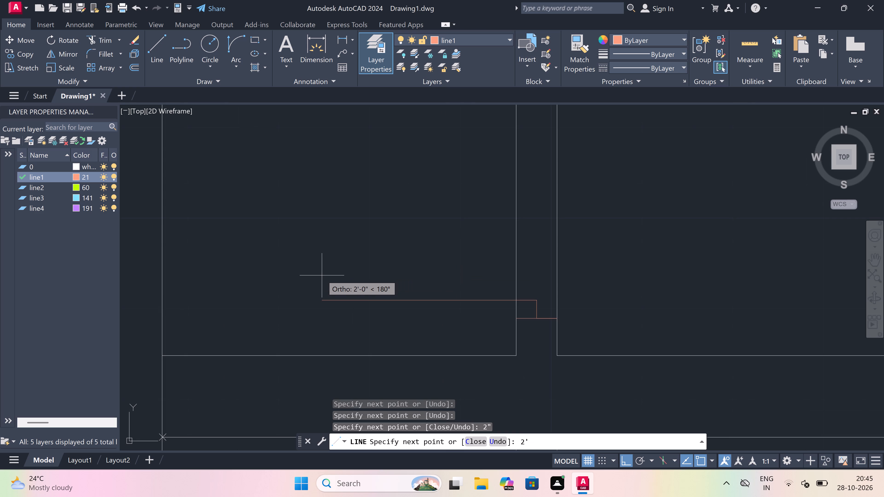
key("space")
key("Escape")
Draw the third door's upper jamb across the vertical wall, with a 2" stop running down from its midpoint.
key("space")
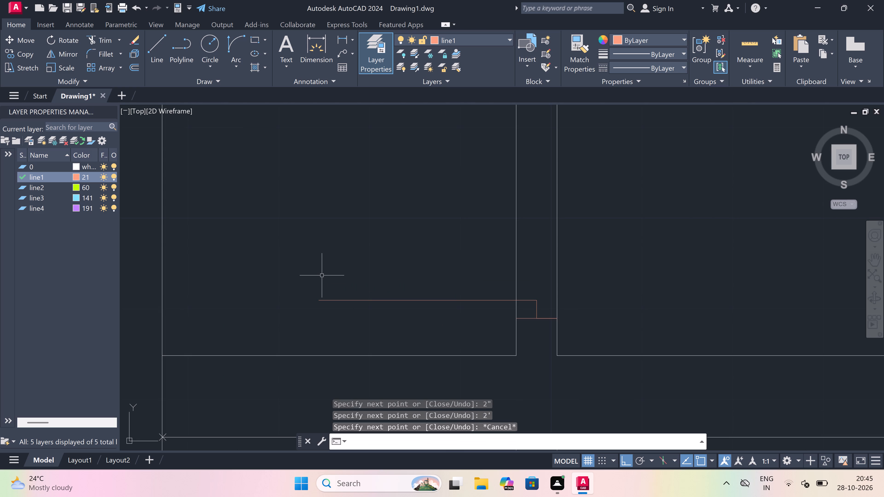
scroll(322, 275, "down", 3)
scroll(358, 236, "up", 2)
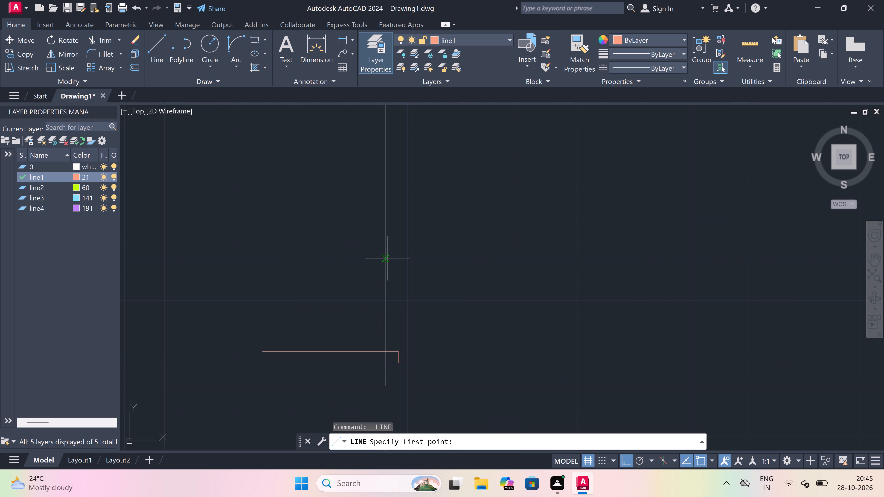
left_click(388, 254)
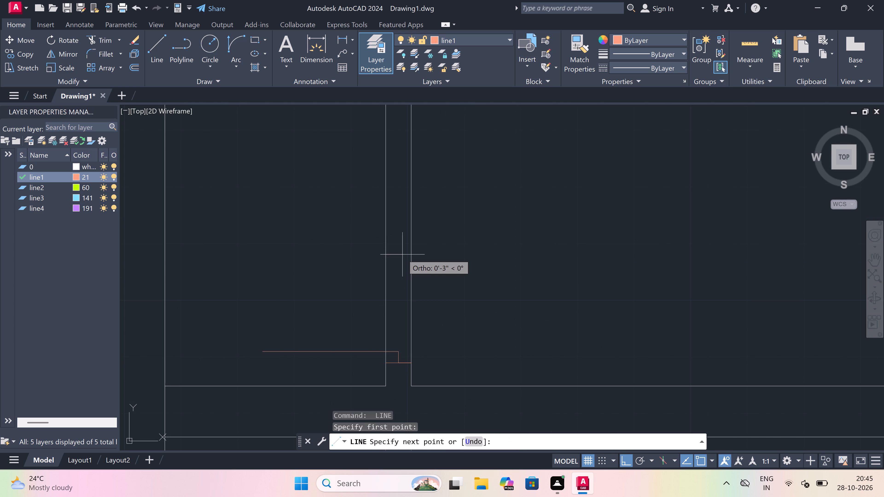
left_click(409, 252)
left_click(401, 252)
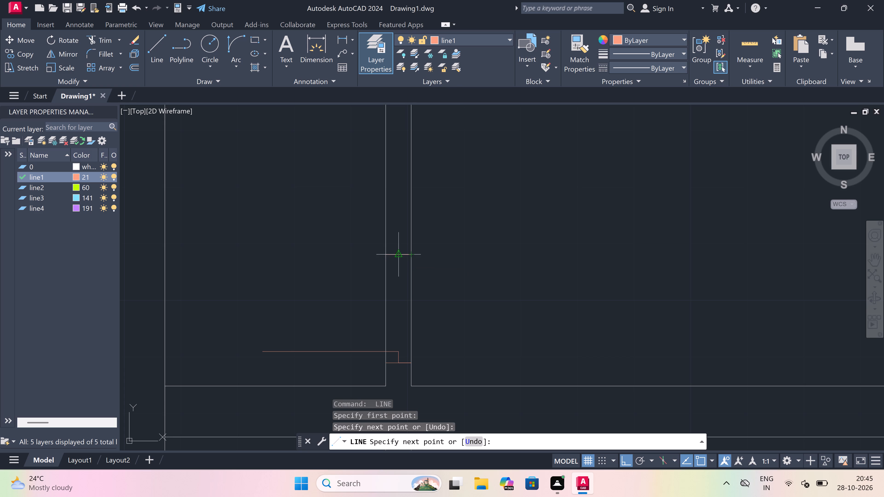
key("2")
key("shift+quotedbl")
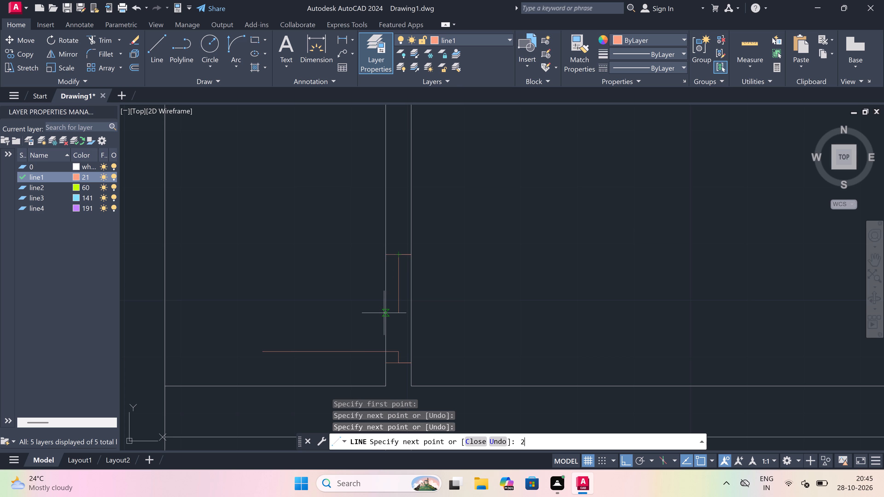
key("space")
key("Escape")
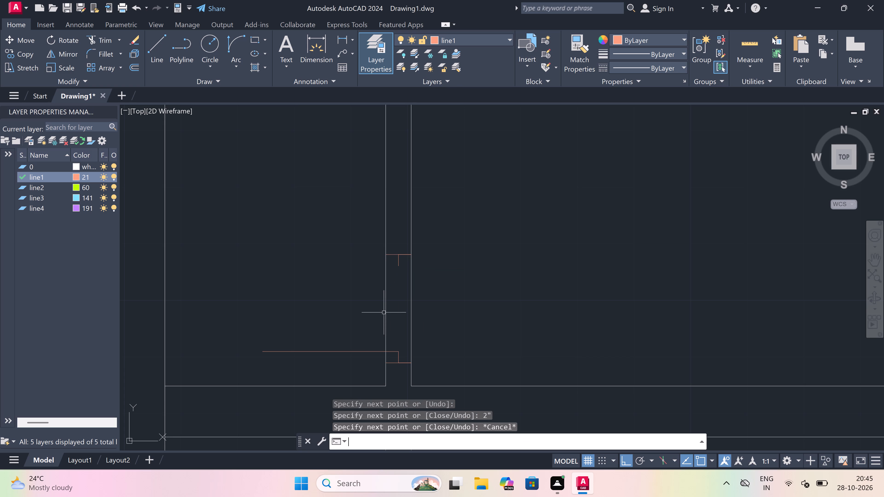
Draw the third door's swing arc from the leaf's outer end to the upper stop's lower end, bulging up and left.
left_click(234, 42)
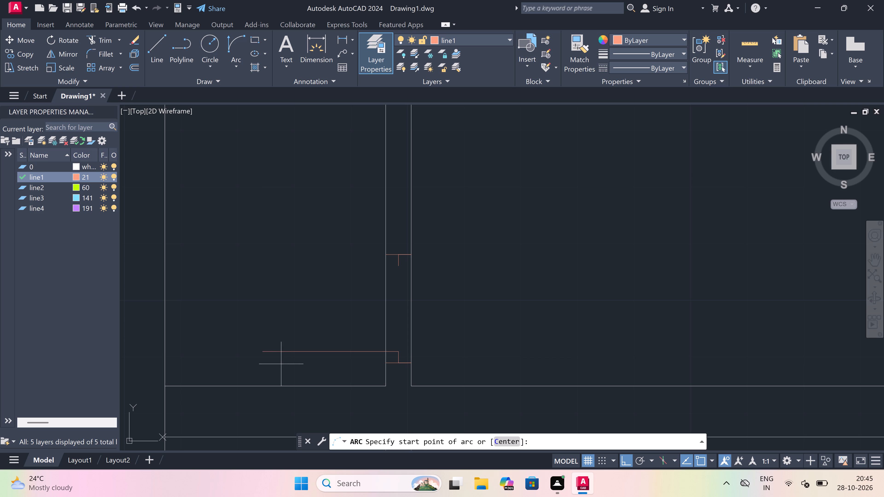
left_click_drag(263, 350, 287, 318)
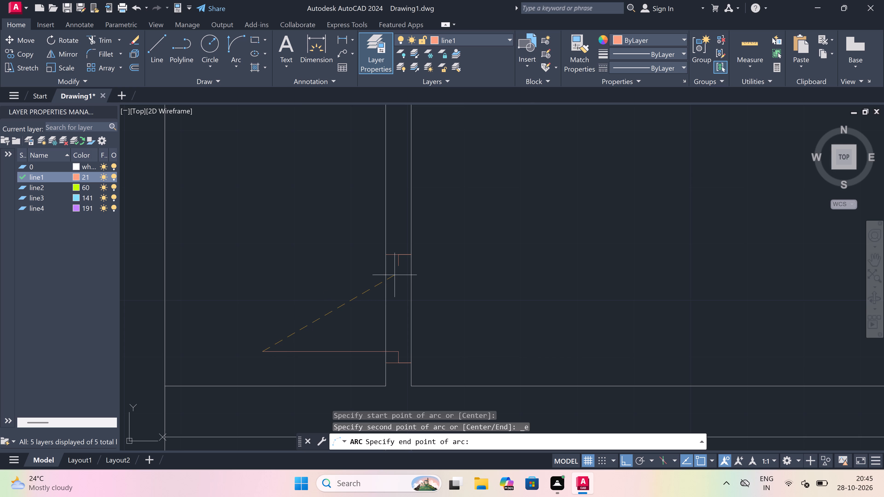
left_click_drag(396, 268, 392, 264)
left_click(311, 251)
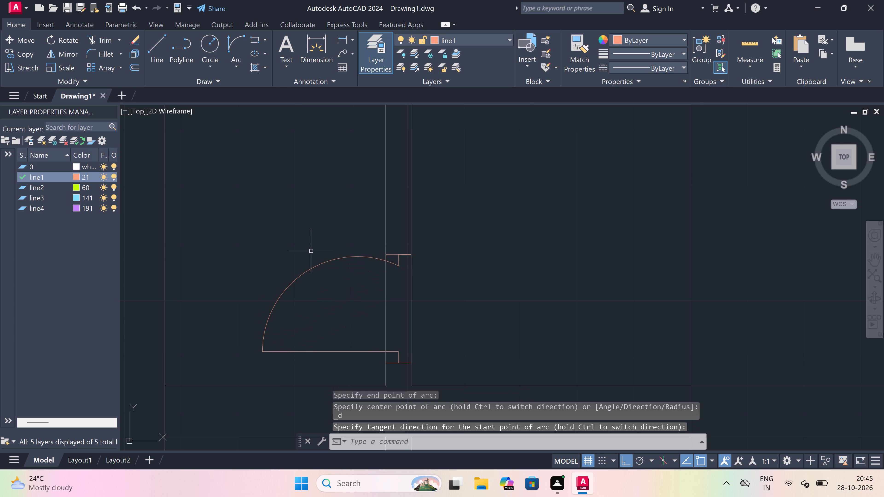
Trim both wall lines between the third door's jambs to open the doorway.
type("tr")
key("space")
left_click_drag(311, 298, 316, 297)
left_click(487, 299)
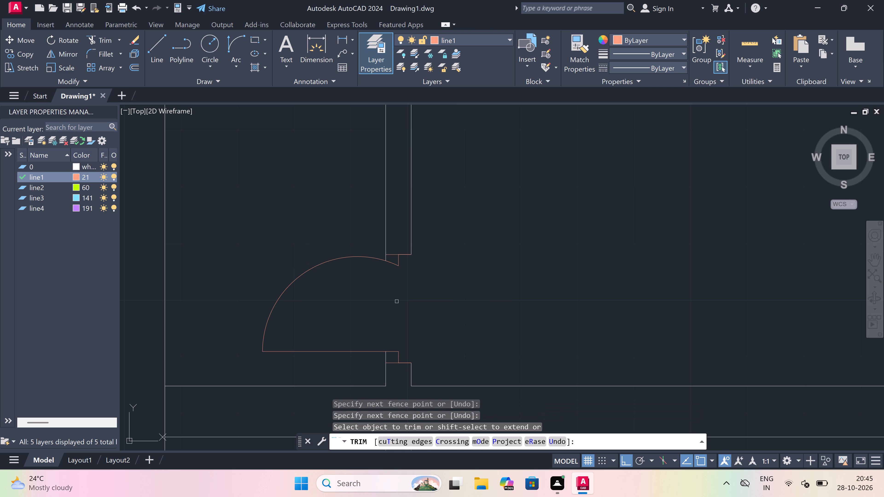
key("Escape")
Draw a fourth door's right jamb across the next horizontal wall up, just left of the partition, with a 2" stop leftward and a 3' leaf upward.
scroll(387, 304, "down", 2)
key("l")
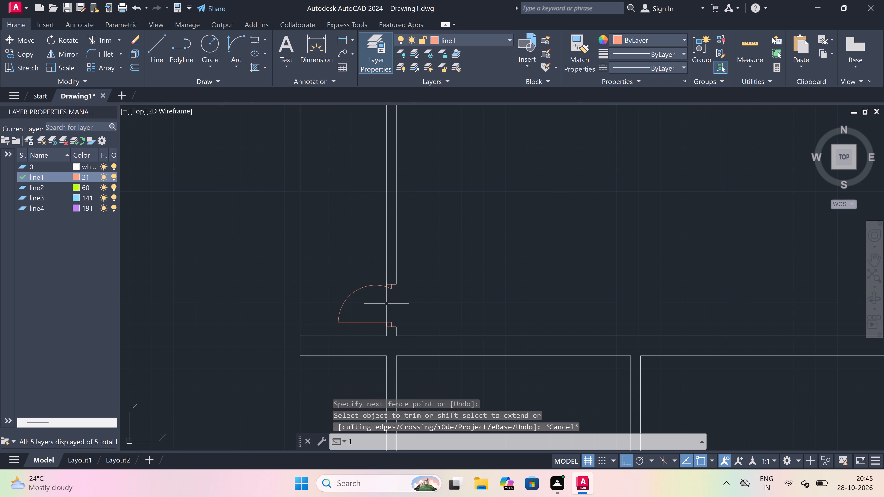
key("space")
scroll(386, 304, "down", 3)
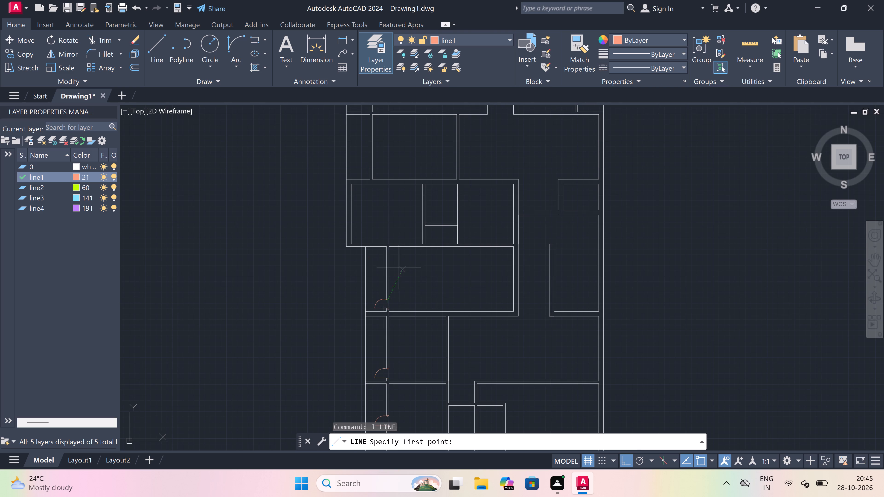
scroll(402, 221, "up", 1)
scroll(420, 244, "up", 2)
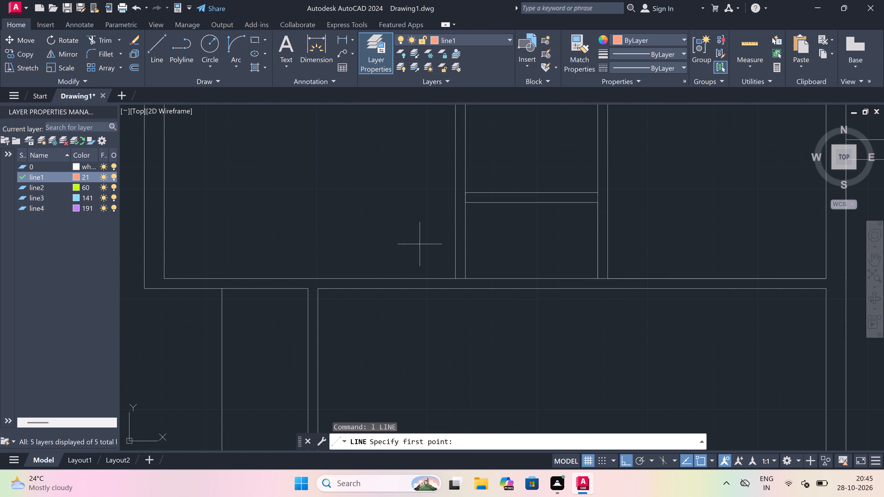
scroll(432, 276, "up", 2)
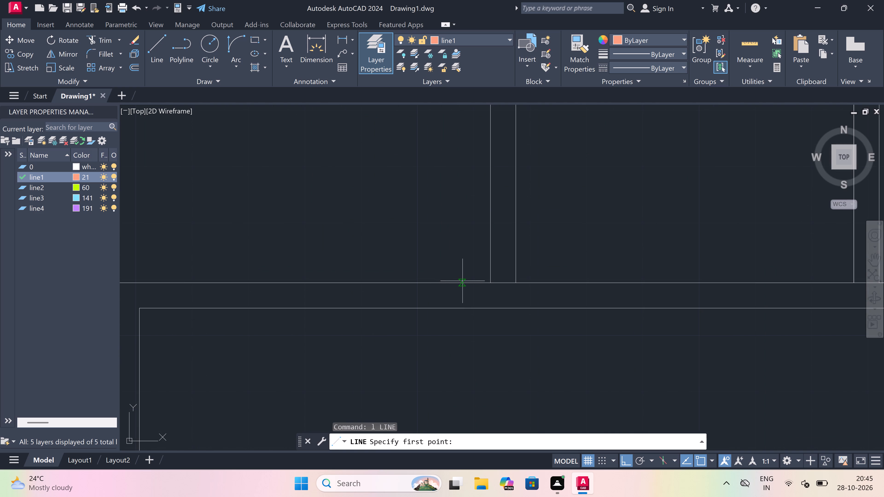
left_click(468, 281)
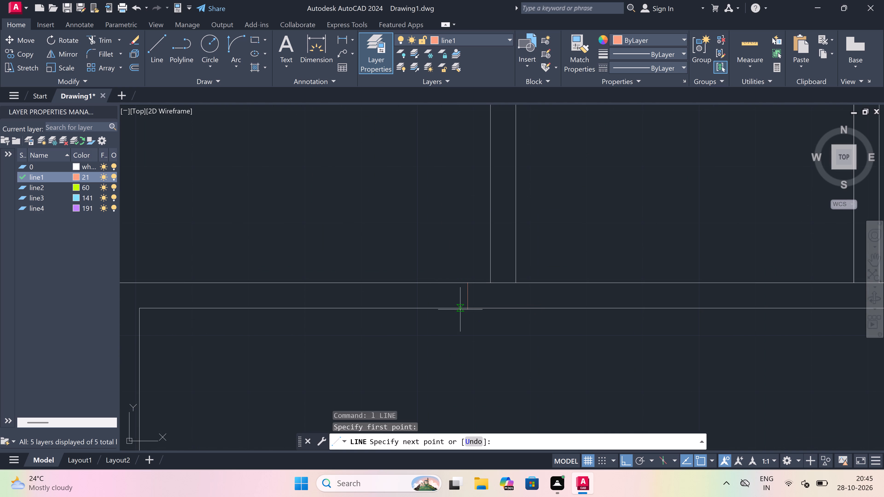
left_click_drag(460, 309, 462, 305)
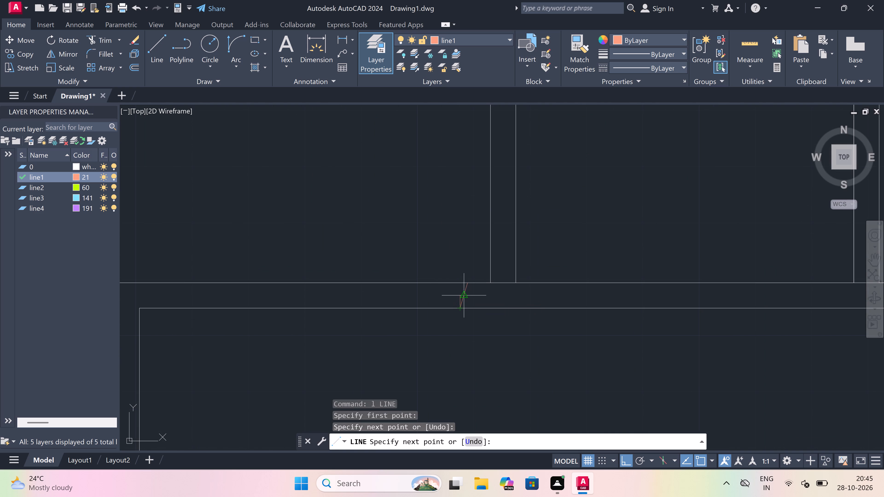
key("ctrl+z")
left_click_drag(466, 307, 466, 304)
left_click(466, 295)
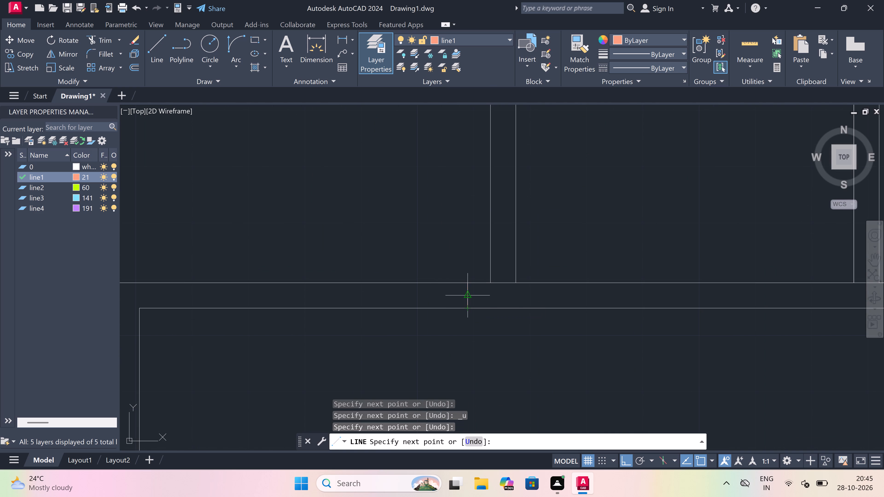
key("2")
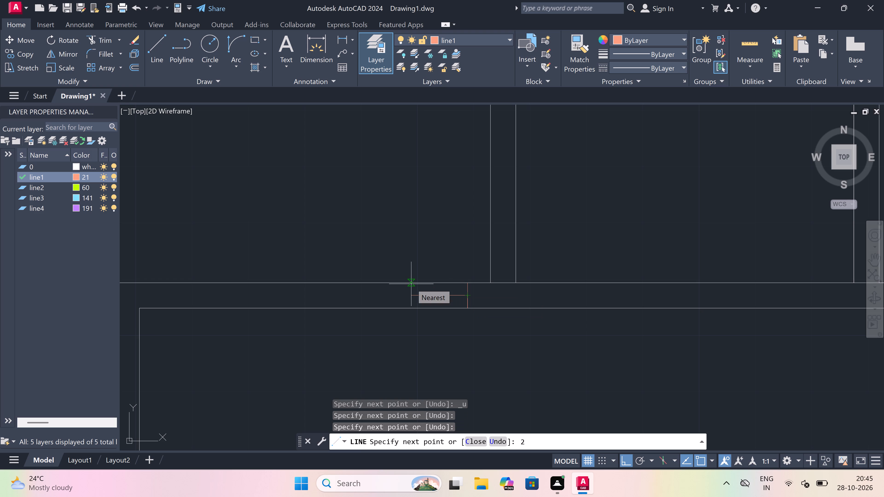
key("shift+quotedbl")
key("space")
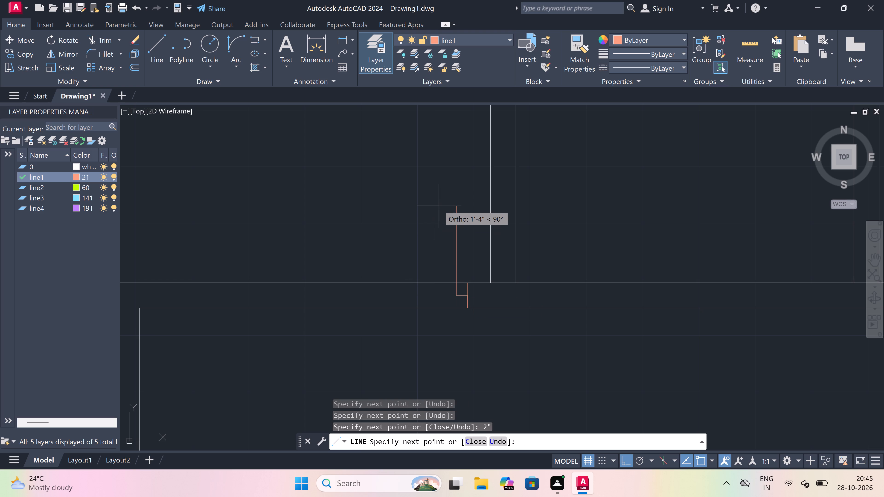
key("3")
type("'")
key("space")
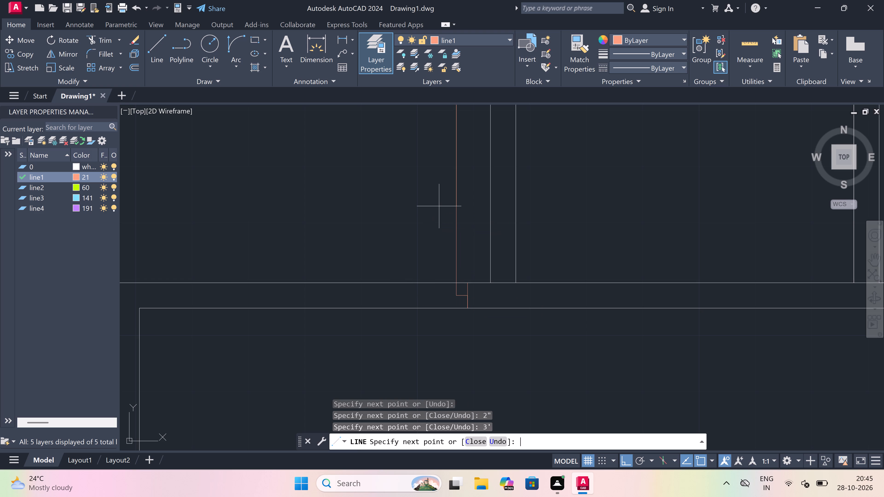
key("Escape")
Draw the fourth door's left jamb across the horizontal wall, with a 2" stop running right from its midpoint.
key("space")
scroll(413, 295, "down", 2)
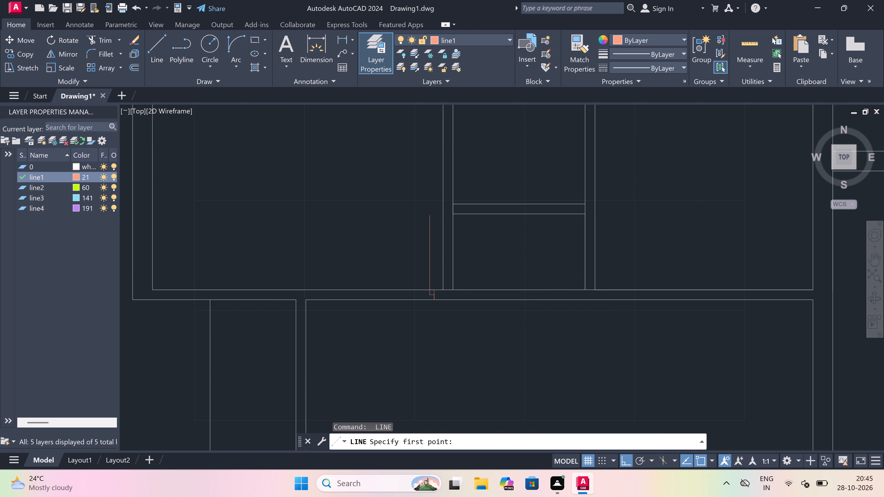
scroll(413, 295, "down", 1)
scroll(397, 263, "up", 2)
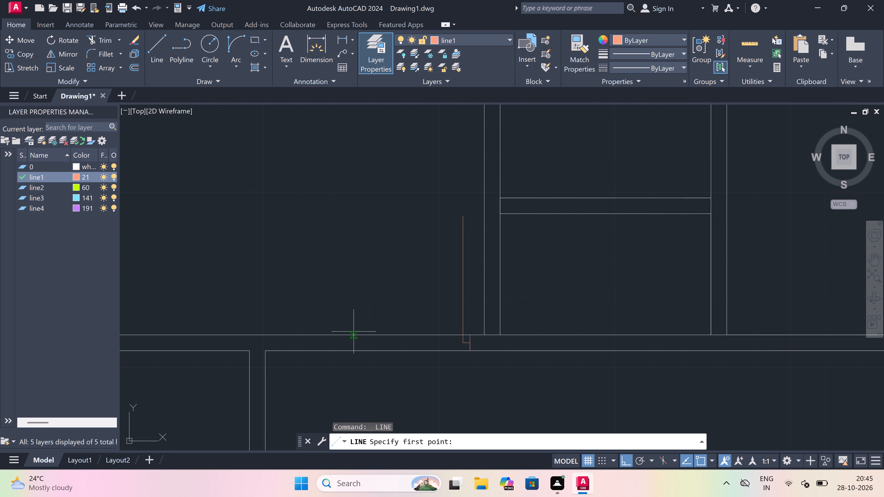
left_click(365, 335)
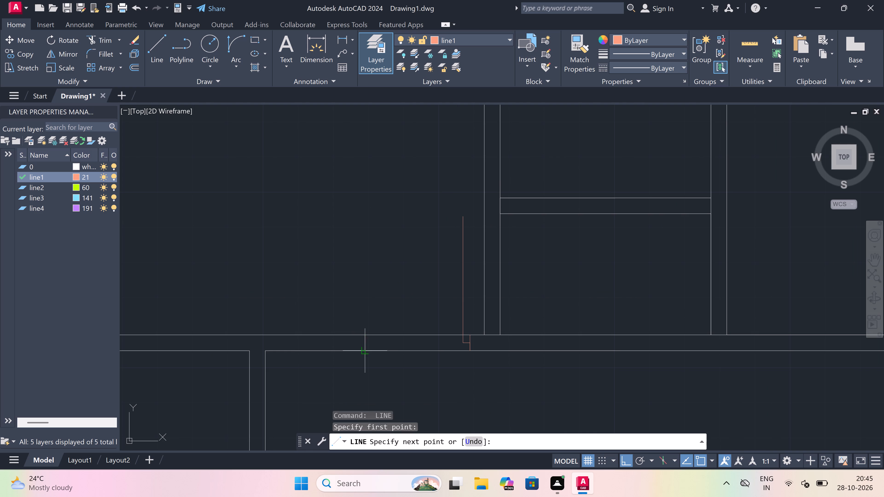
left_click(368, 353)
left_click(366, 341)
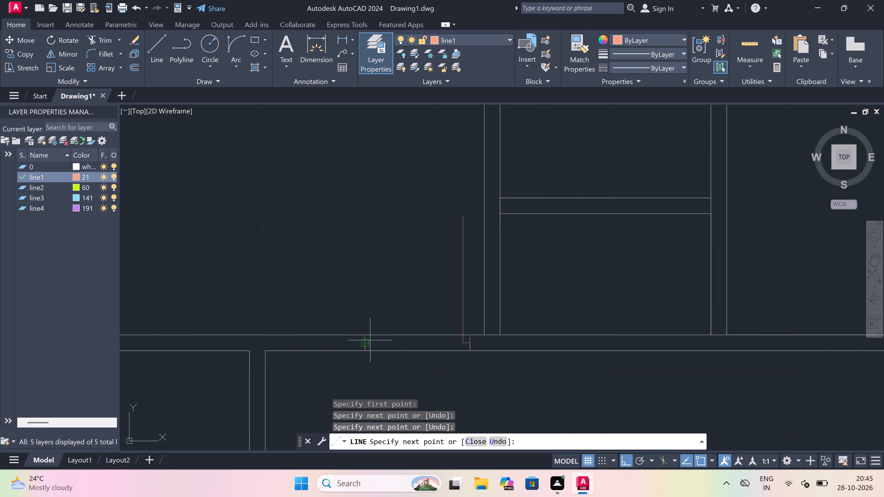
key("2")
scroll(390, 338, "up", 1)
type("\"")
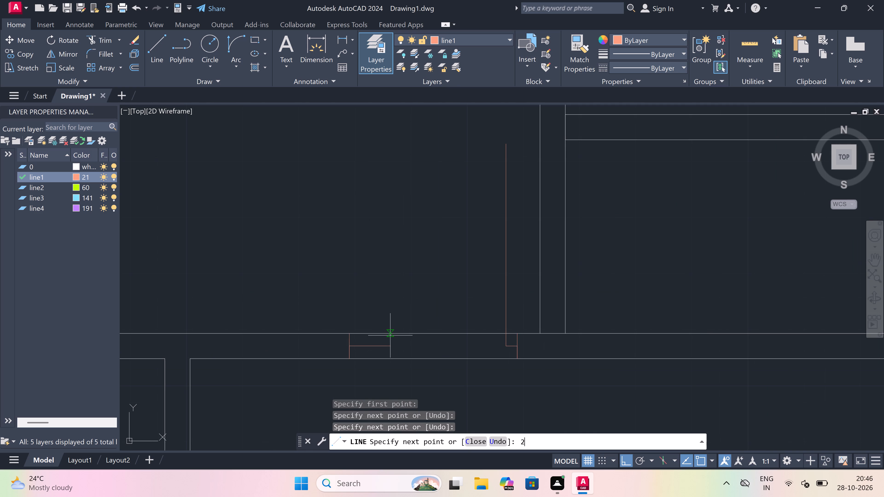
key("space")
key("Escape")
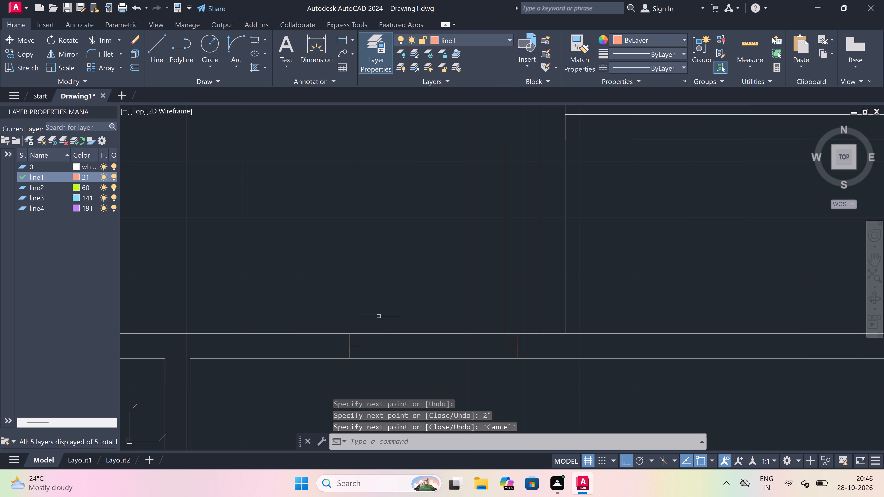
Draw the fourth door's swing arc from the leaf's upper end to the left stop's inner end, bulging up and left.
left_click(241, 42)
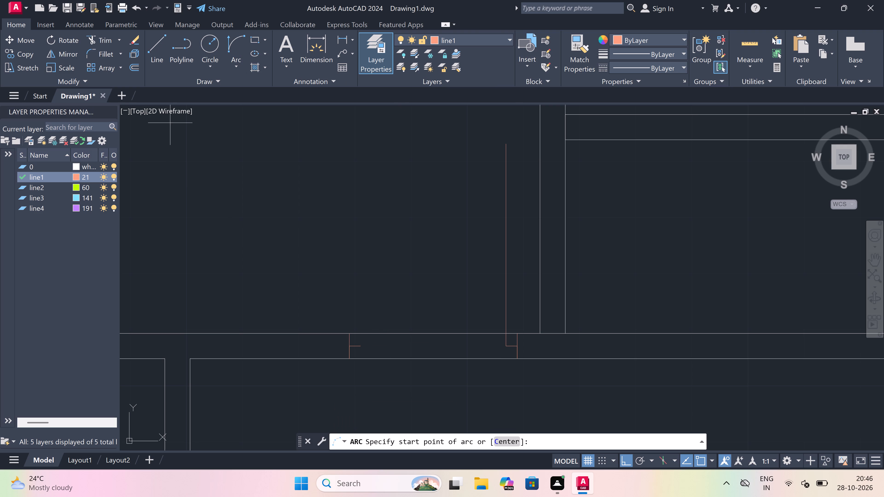
left_click_drag(505, 142, 499, 146)
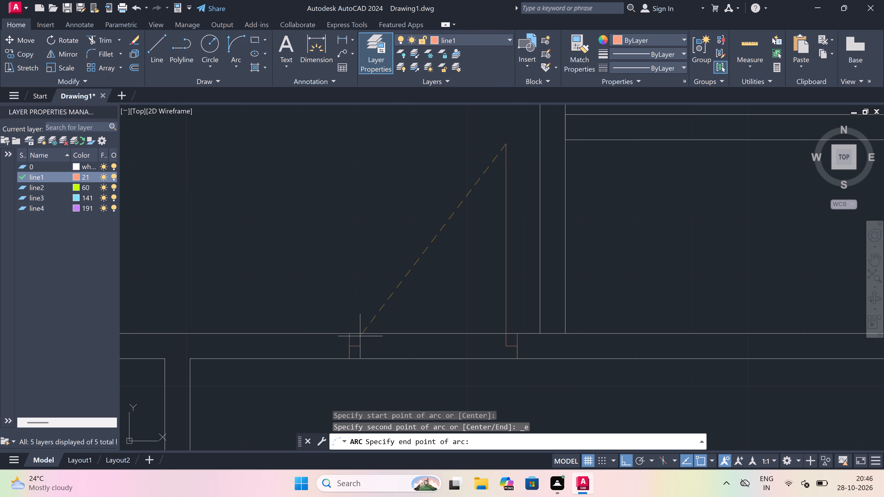
left_click_drag(363, 347, 357, 332)
left_click(302, 235)
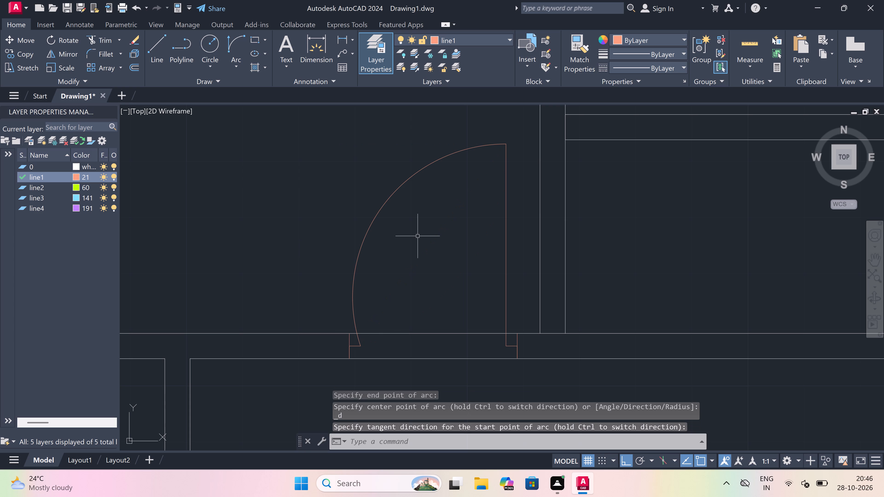
Trim both horizontal wall lines between the fourth door's jambs to open the doorway.
key("t")
key("r")
key("space")
scroll(417, 227, "down", 2)
left_click(417, 241)
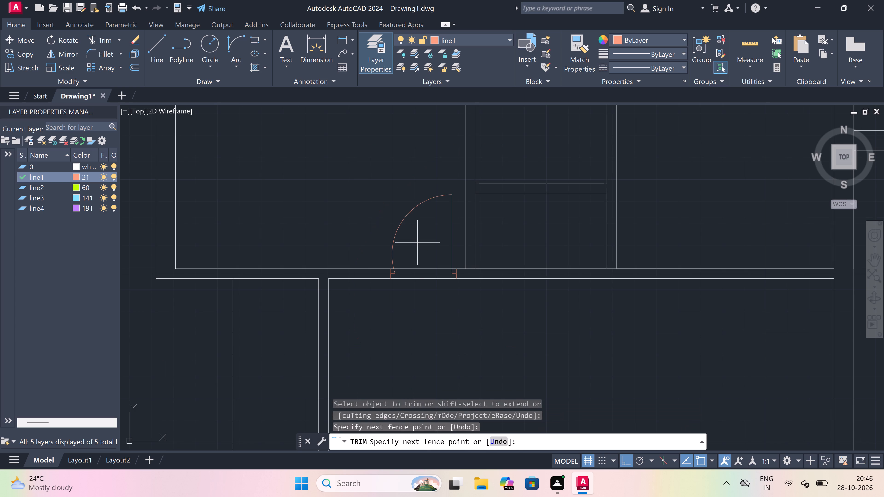
left_click(419, 300)
key("Escape")
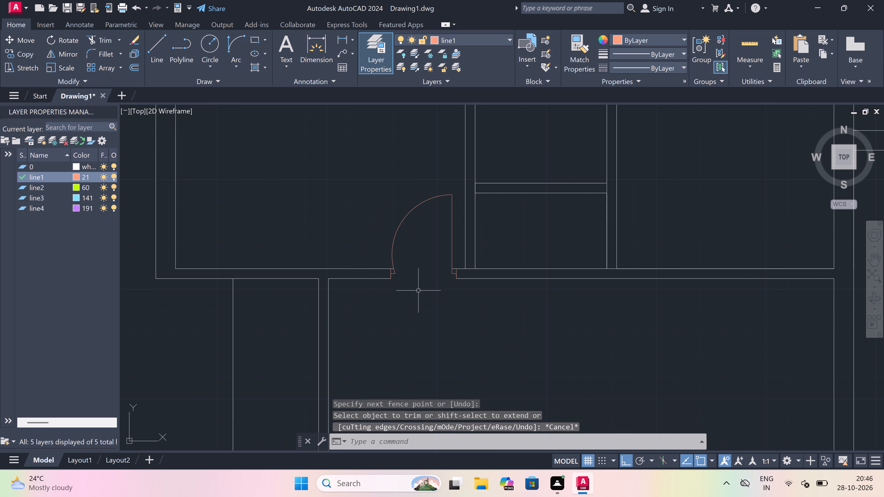
Draw a fifth door's lower jamb across the vertical partition, just above the short horizontal wall, with a 2" stop upward and a 2' leaf rightward.
type("l")
key("space")
scroll(418, 291, "down", 2)
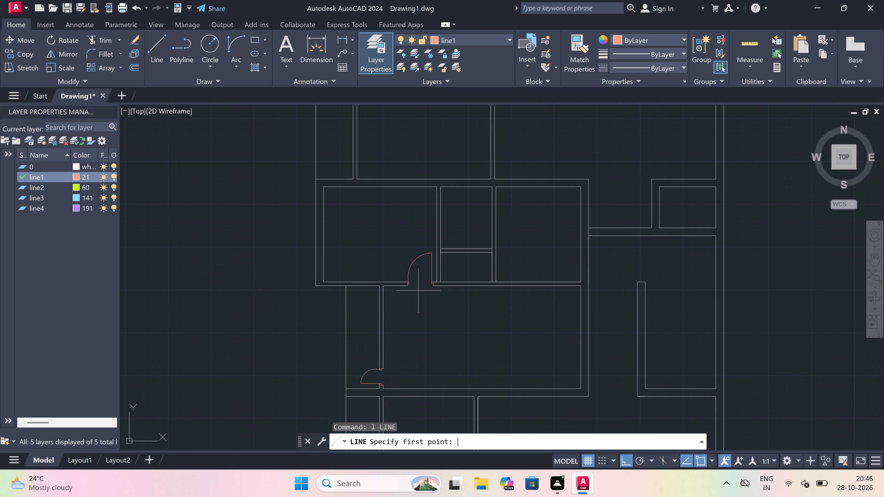
scroll(418, 291, "down", 2)
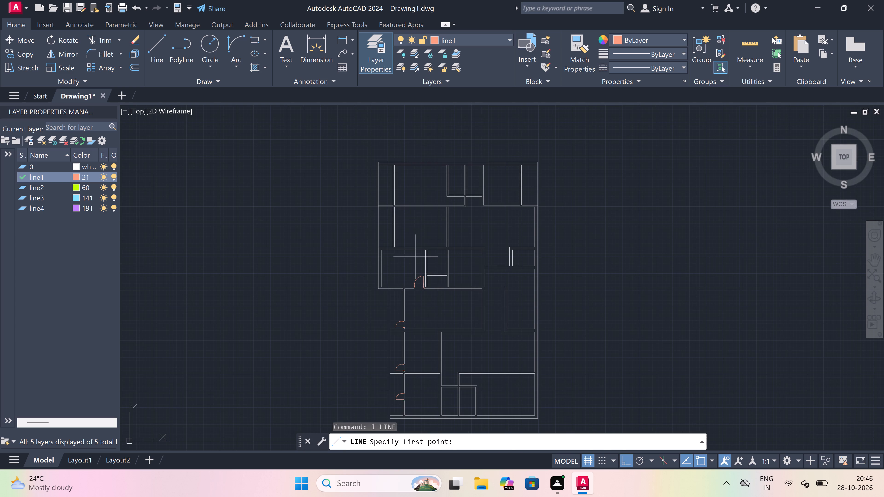
scroll(415, 270, "up", 2)
scroll(449, 275, "up", 2)
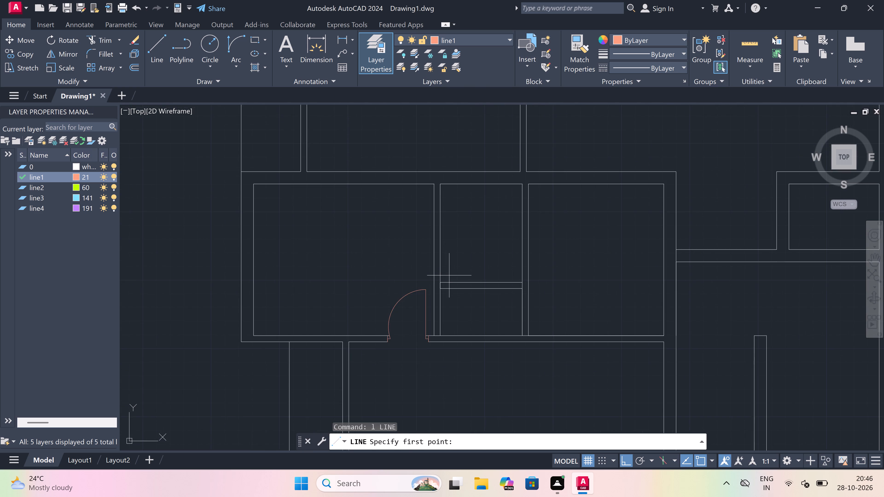
scroll(449, 275, "up", 2)
left_click_drag(408, 280, 403, 280)
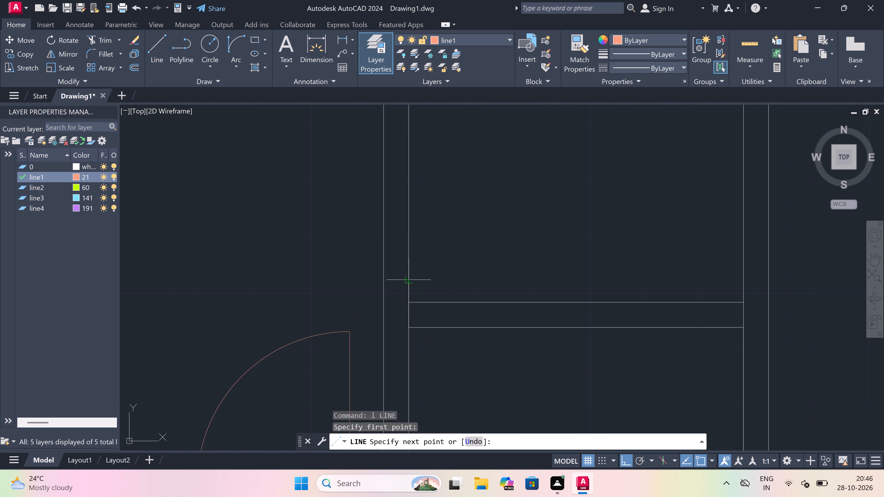
left_click(388, 280)
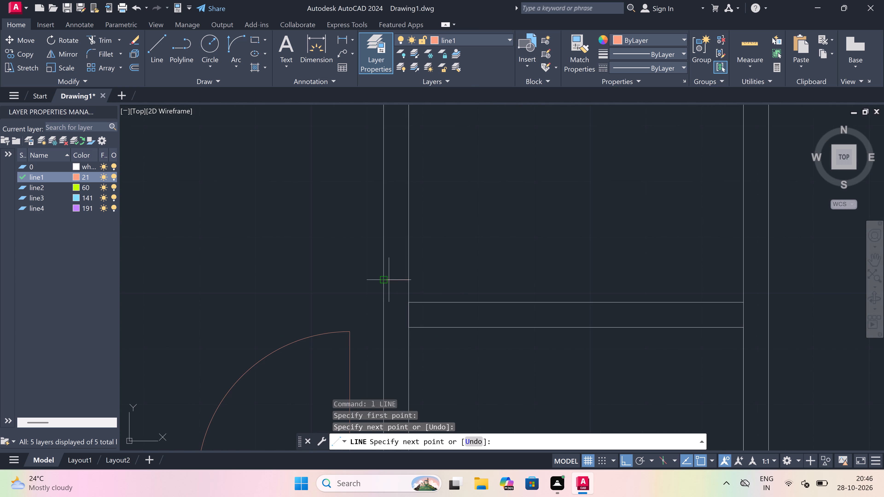
left_click(391, 279)
scroll(400, 262, "up", 1)
key("2")
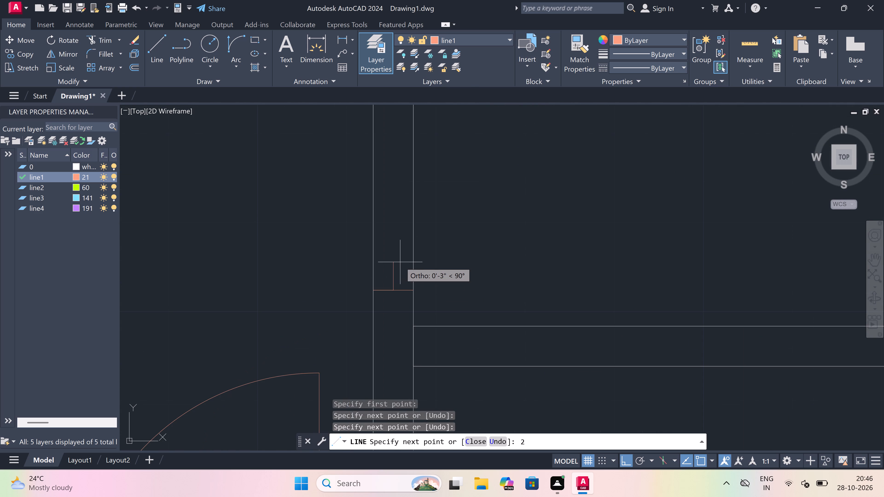
type("\"")
key("space")
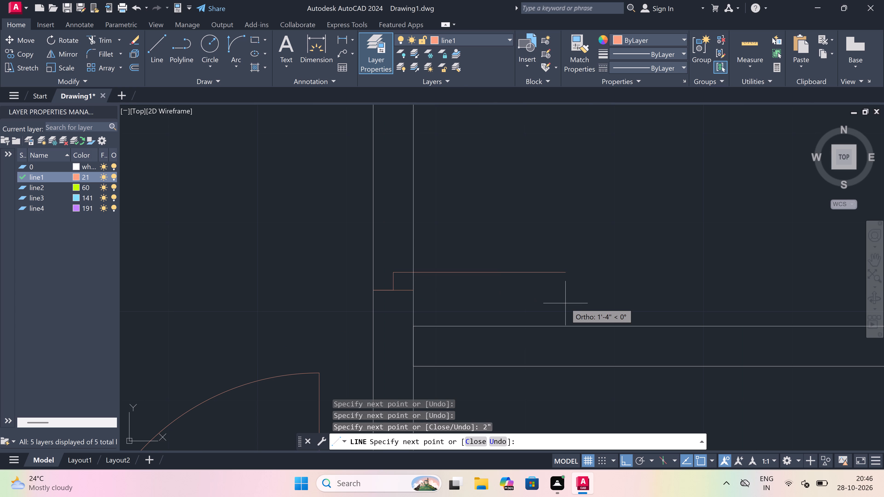
key("2")
type("'")
key("space")
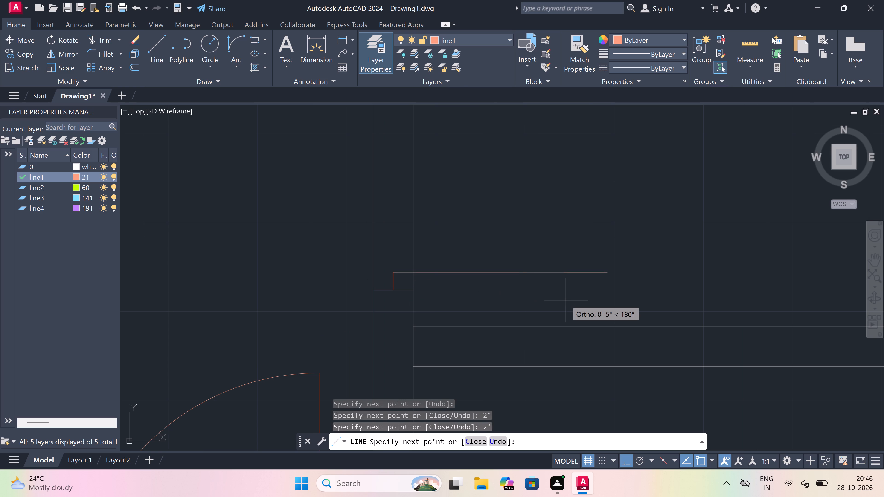
key("Escape")
Draw the fifth door's upper jamb across the same partition, with a 2" stop running down from its midpoint.
key("space")
scroll(469, 296, "down", 2)
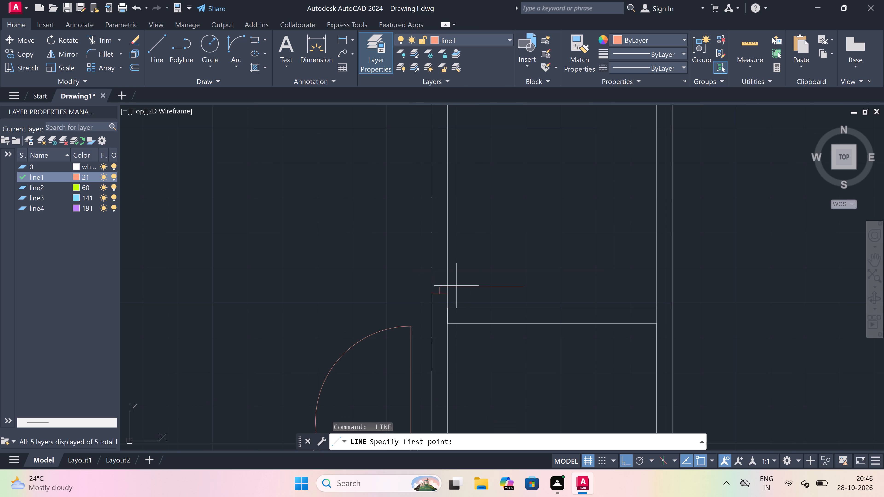
left_click(434, 210)
left_click(444, 209)
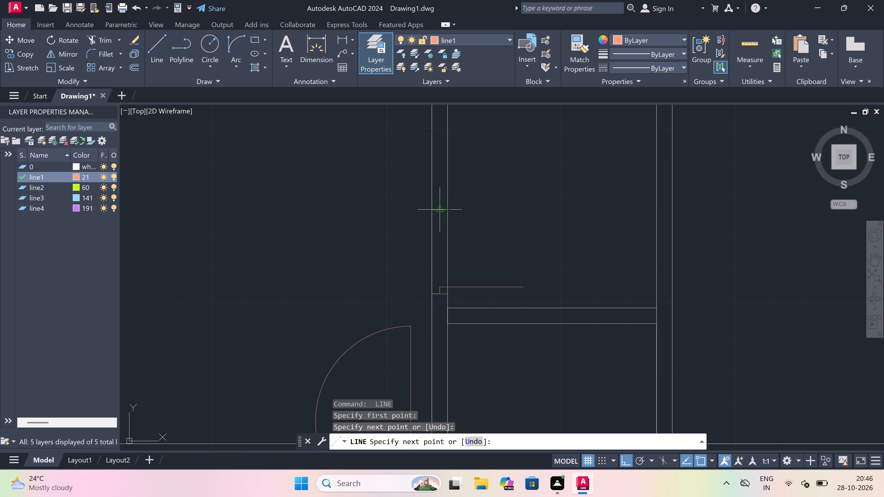
left_click(442, 209)
key("2")
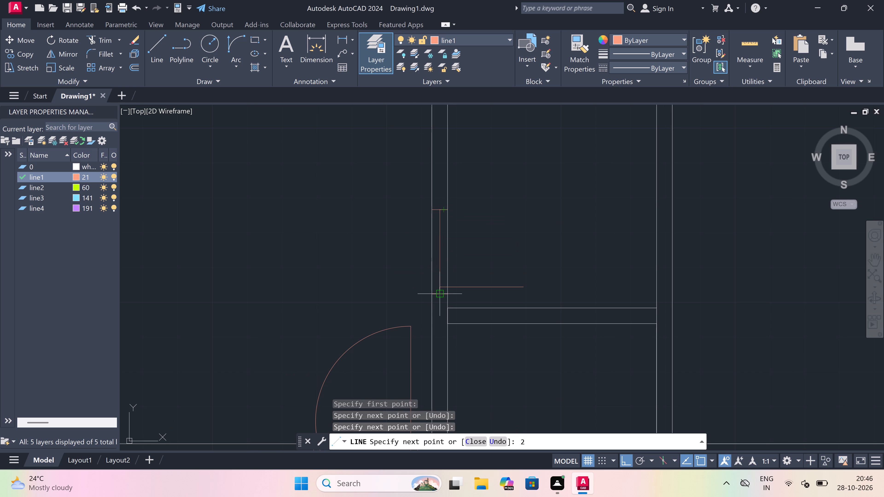
key("shift+quotedbl")
key("space")
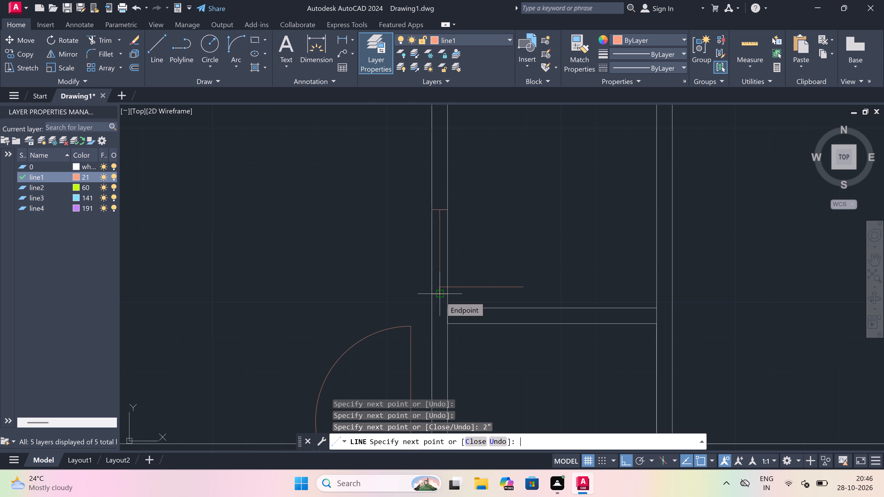
key("Escape")
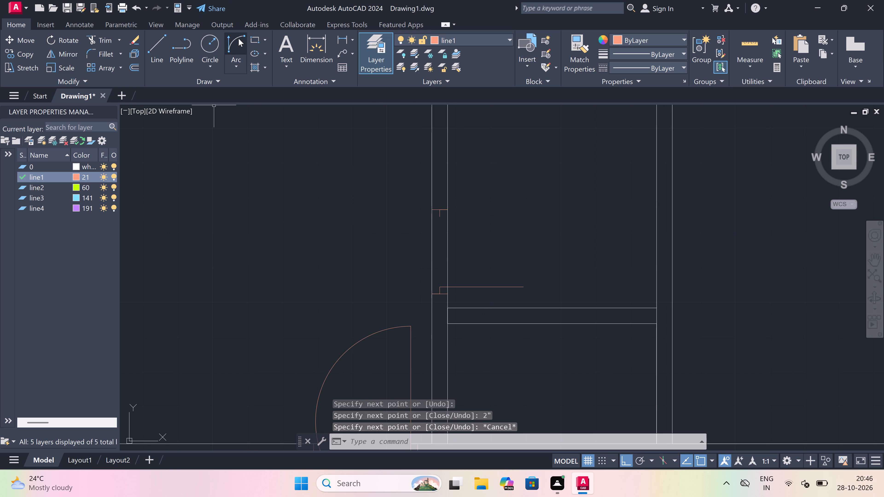
Draw the fifth door's swing arc from the leaf's right end to the upper stop's lower end, bulging up and right.
left_click(238, 38)
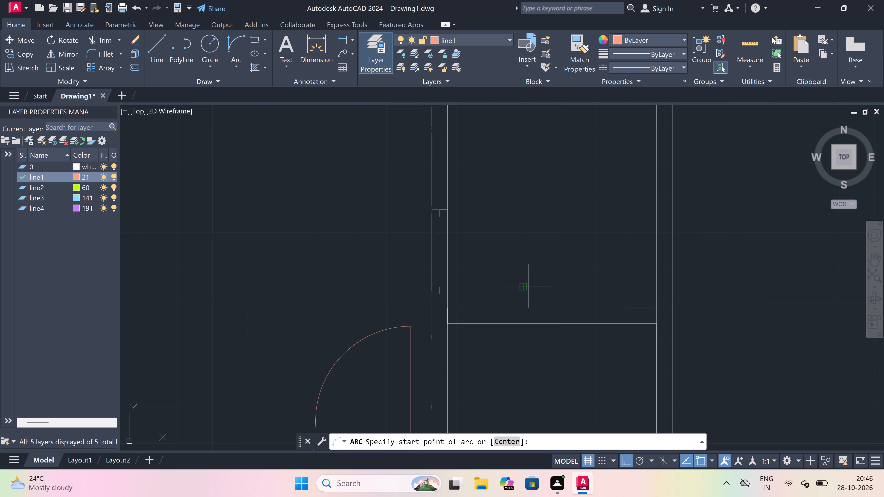
left_click_drag(529, 286, 524, 281)
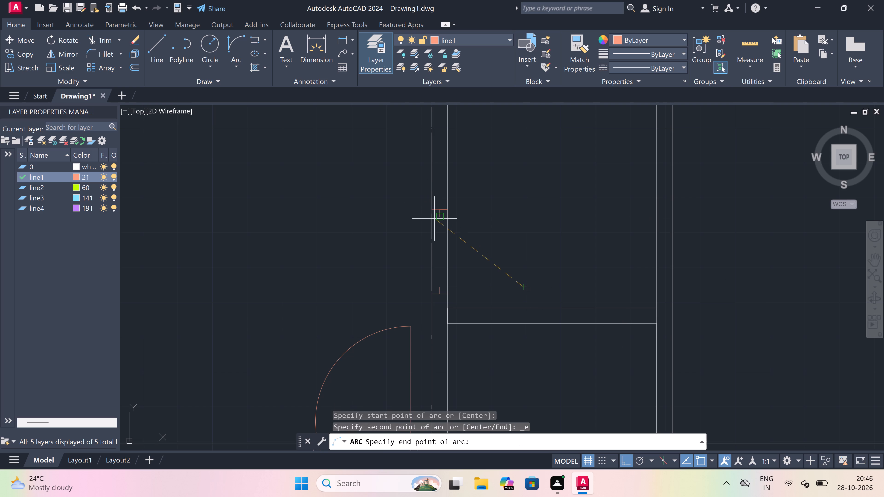
left_click(440, 217)
left_click(517, 198)
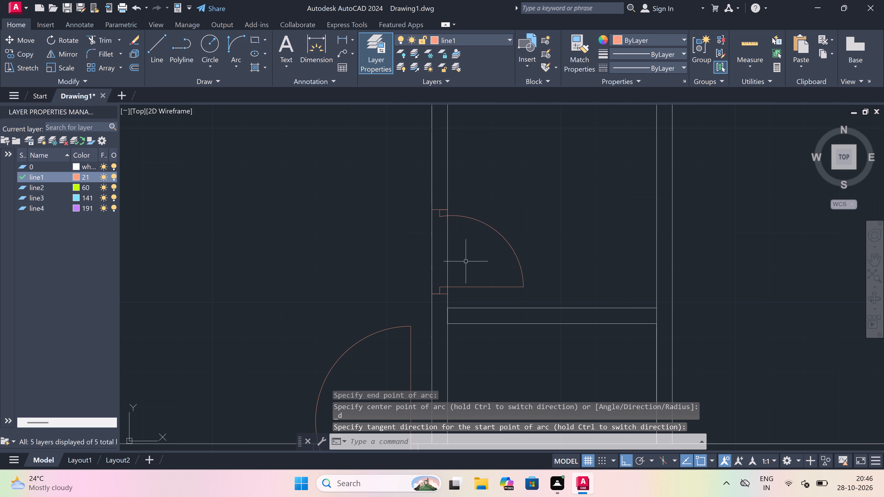
Trim both partition lines between the fifth door's jambs to open the doorway.
type("tr")
key("space")
left_click(455, 256)
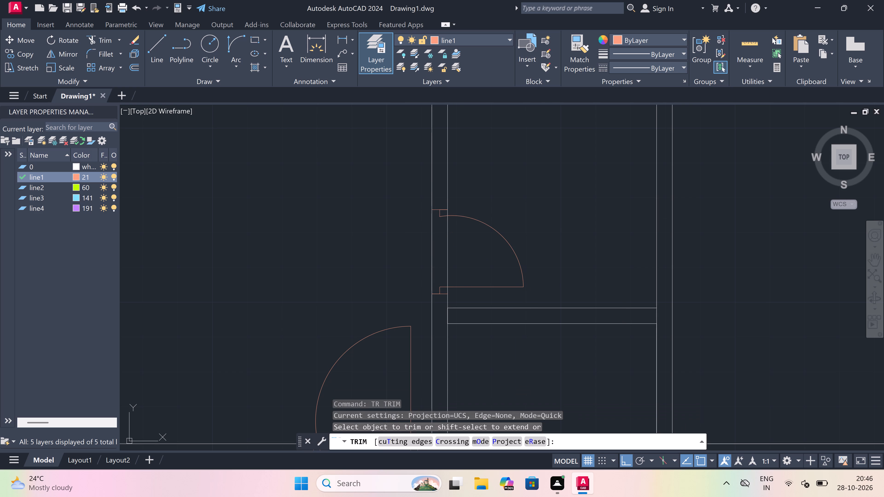
left_click(389, 264)
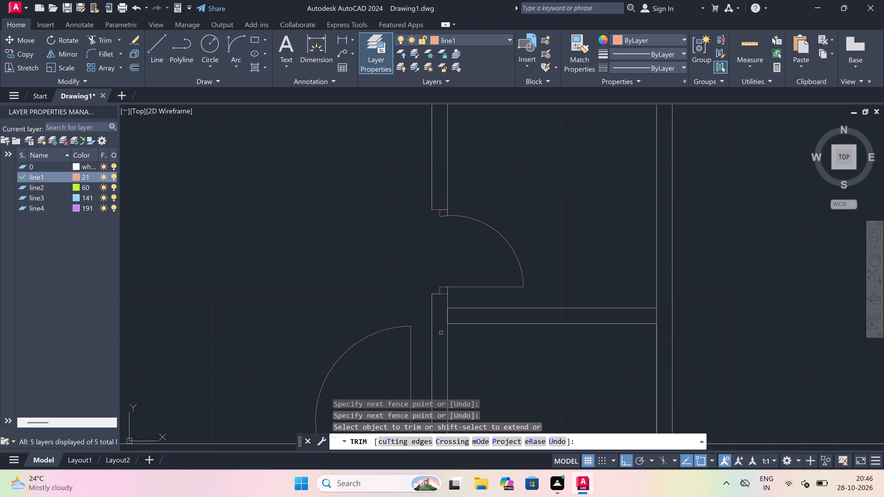
Trim the partition lines crossing both ends of the short horizontal wall below the fifth door to clean up the junctions.
left_click_drag(443, 318, 448, 318)
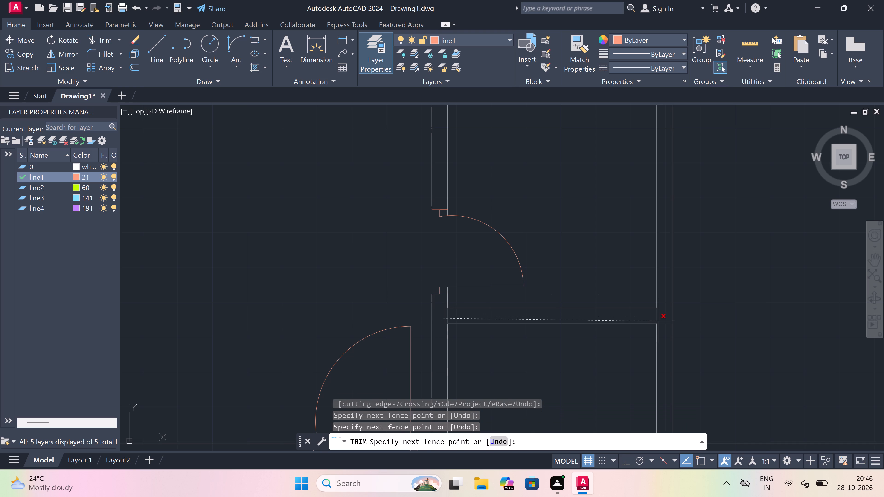
left_click(666, 318)
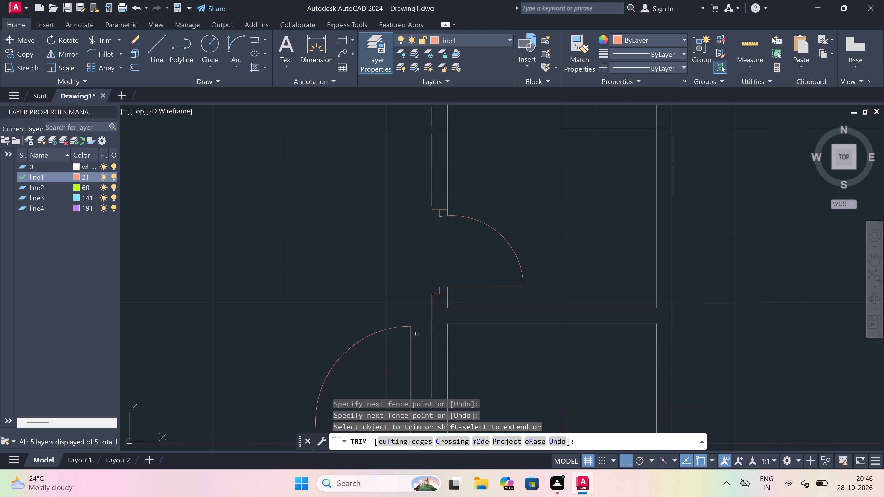
key("Escape")
Draw a sixth door's left jamb across the horizontal wall joining the middle rooms to the small right-hand room, with a 2" stop rightward and a 3' leaf upward.
scroll(443, 311, "down", 3)
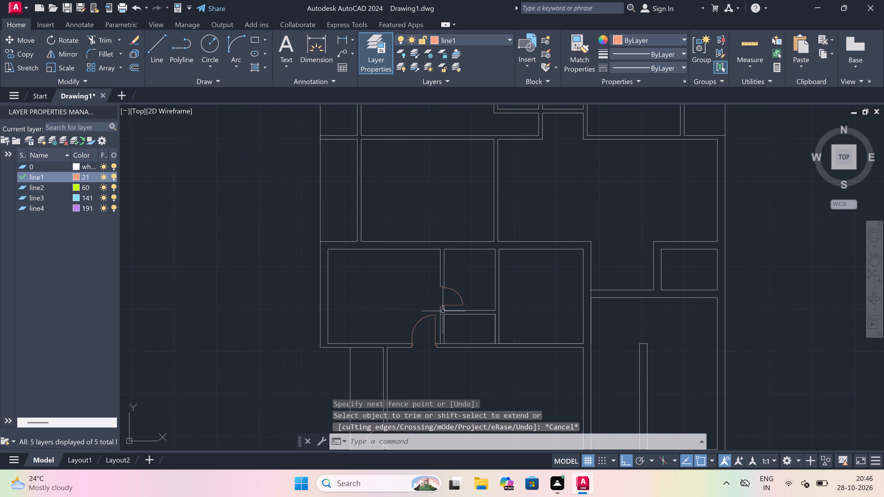
key("l")
key("space")
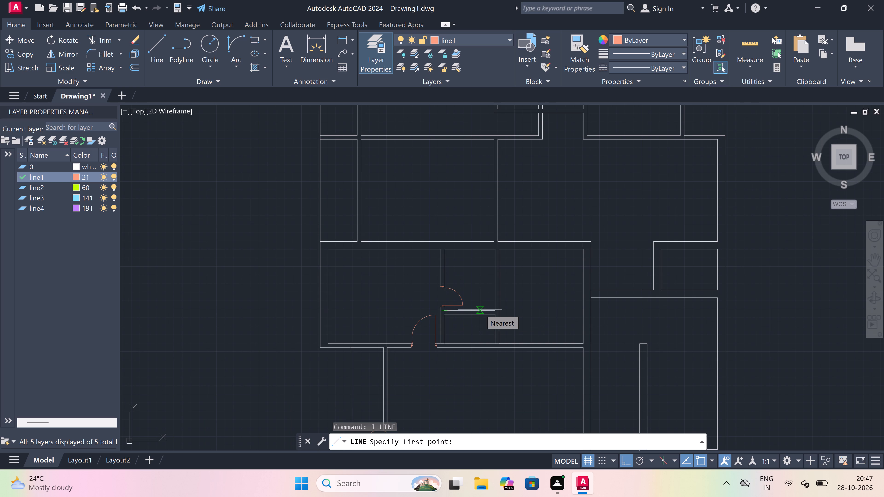
scroll(480, 309, "down", 3)
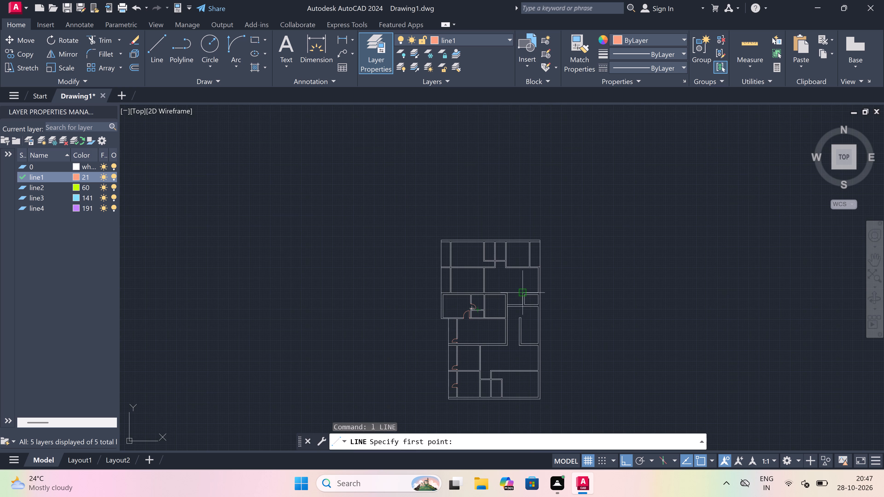
scroll(512, 299, "up", 3)
scroll(512, 320, "up", 3)
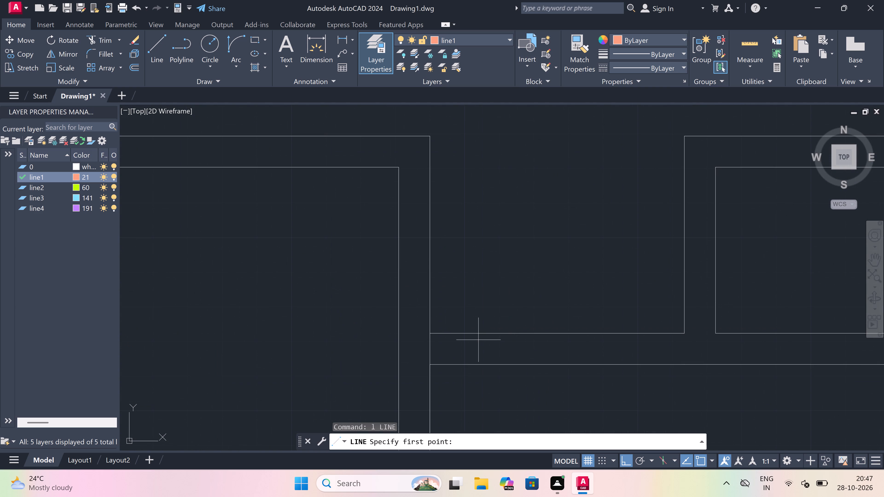
left_click(464, 333)
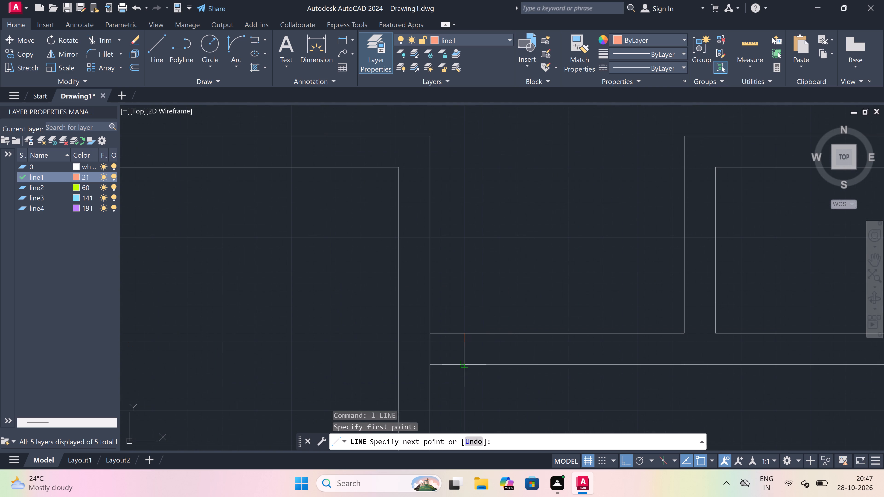
left_click(462, 365)
left_click(460, 348)
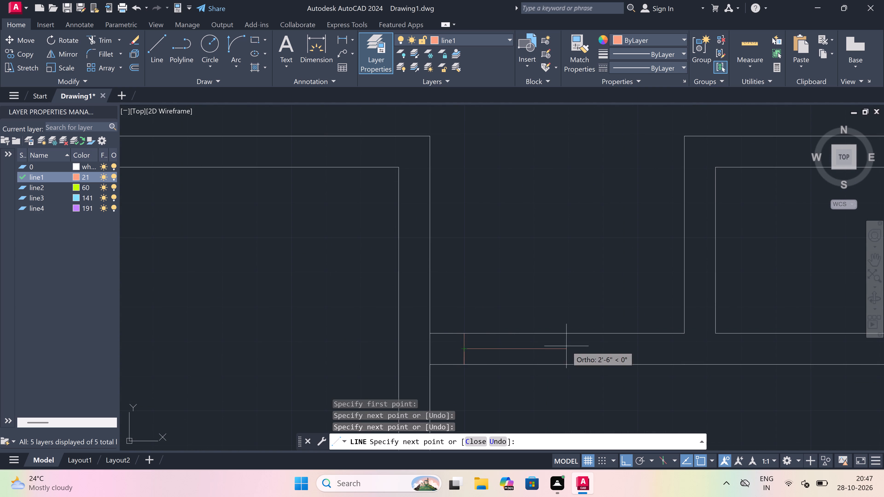
key("2")
key("shift+quotedbl")
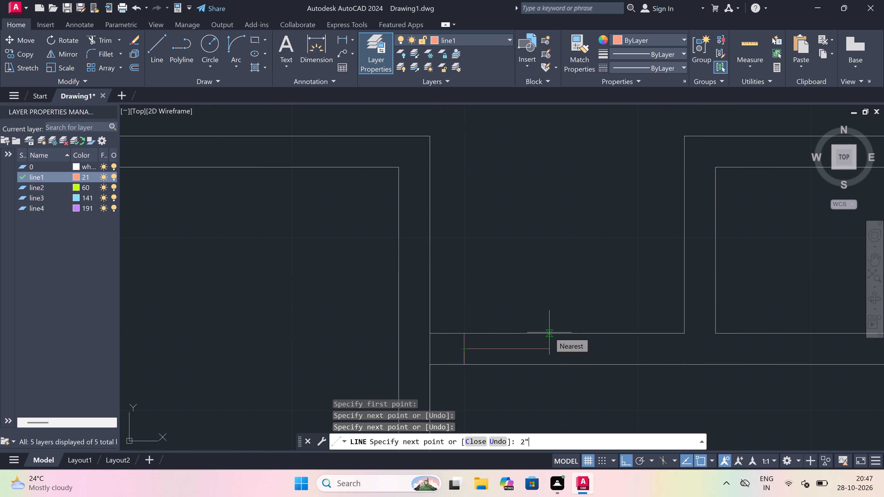
key("space")
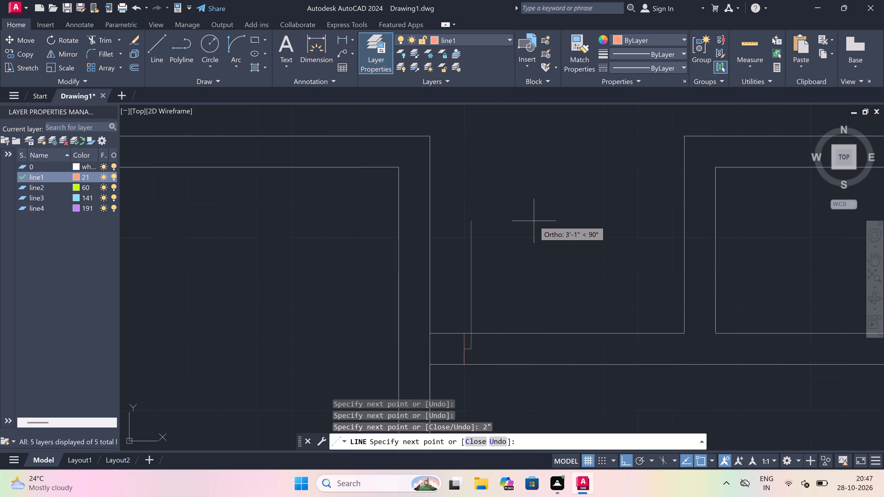
type("3'")
key("space")
key("Escape")
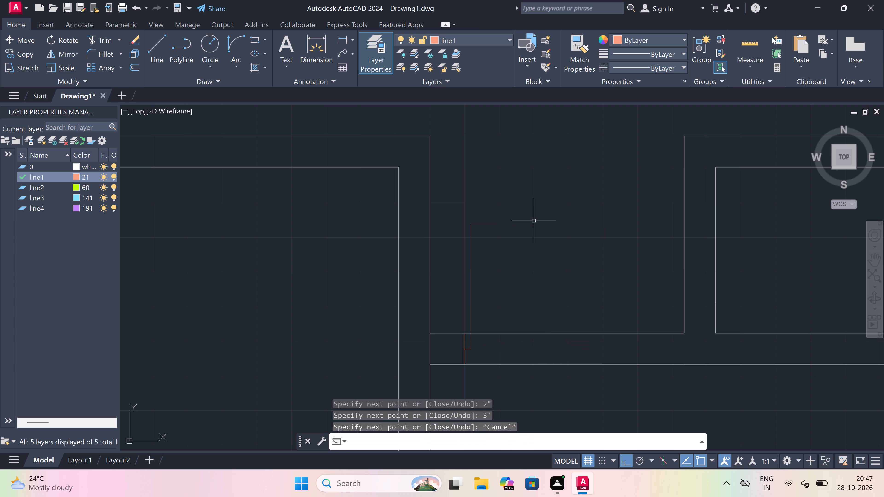
Draw the sixth door's right jamb across the same horizontal wall, with a 2" stop running left from its midpoint.
key("space")
left_click(580, 334)
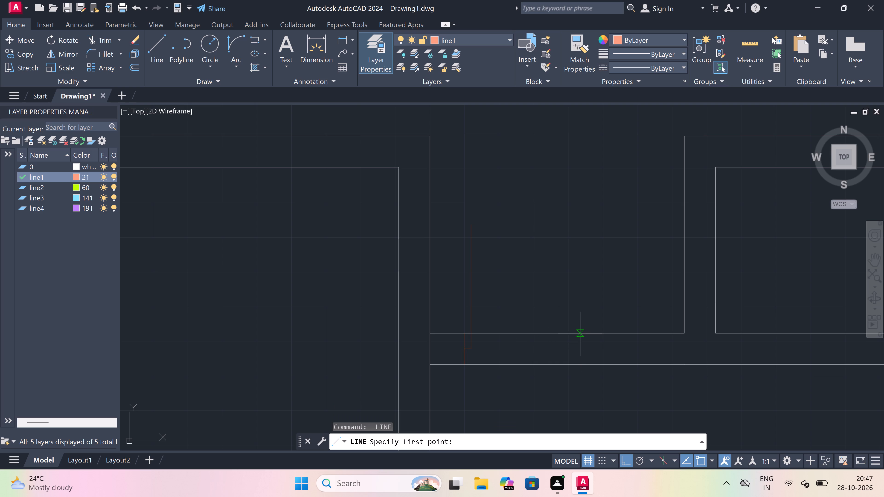
left_click(580, 360)
left_click(583, 351)
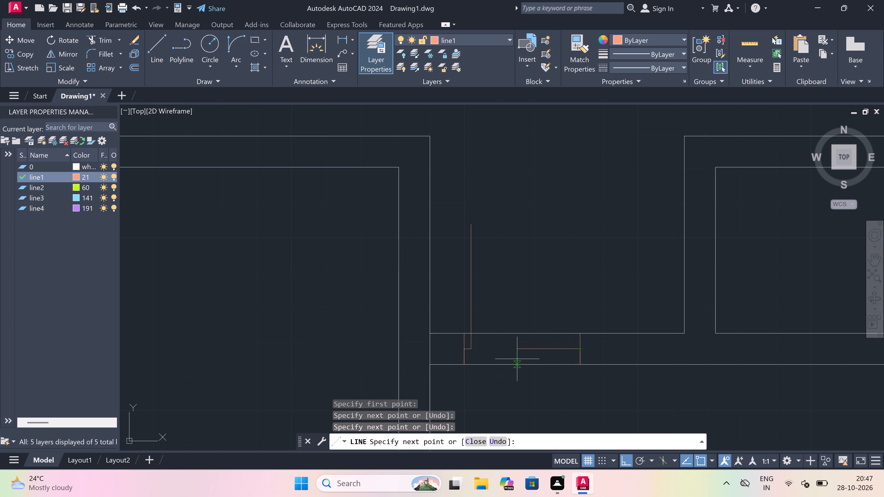
type("2\"")
key("space")
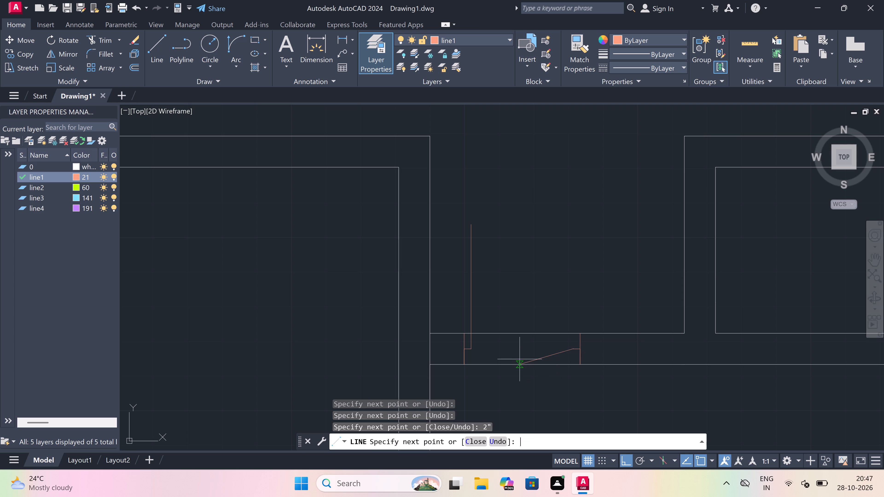
key("Escape")
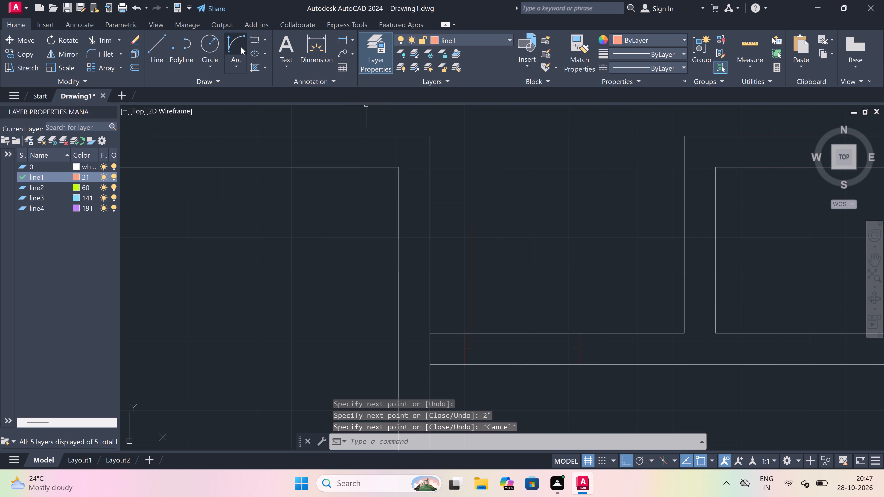
Draw the sixth door's swing arc from the top of its leaf to the right jamb's stop.
left_click(237, 44)
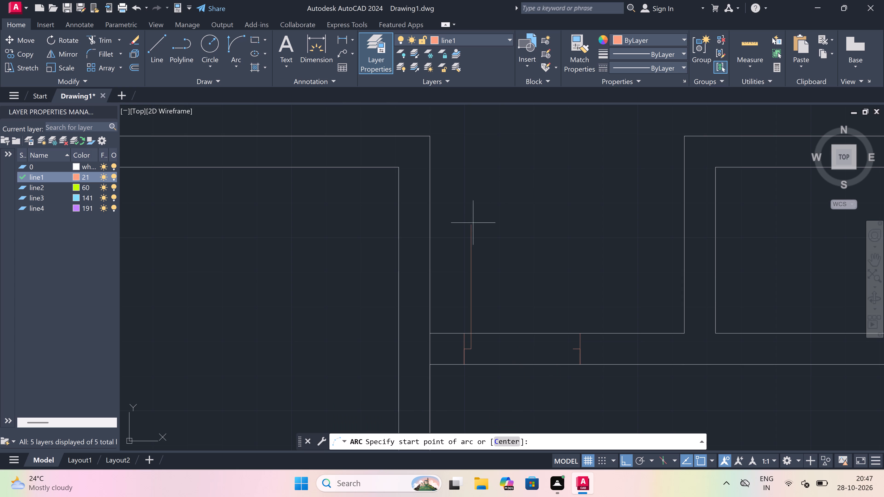
left_click(473, 223)
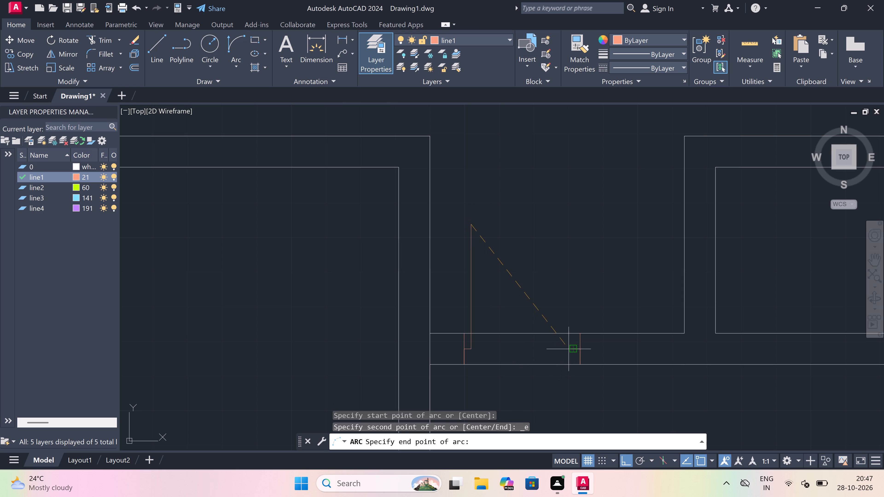
left_click_drag(569, 349, 572, 330)
left_click(570, 246)
Trim both wall lines between the sixth door's jambs and the vertical line crossing the wall junction beside the left jamb.
type("tr")
key("space")
left_click(515, 292)
left_click(500, 388)
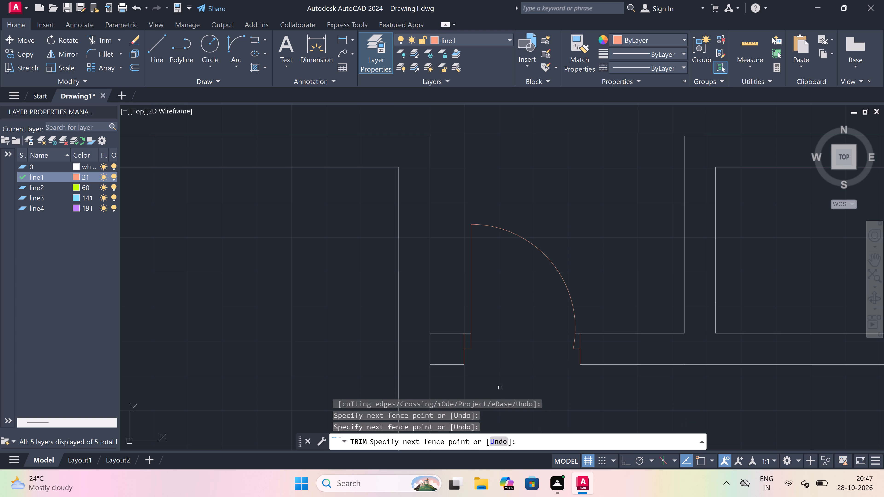
left_click(417, 353)
left_click(441, 345)
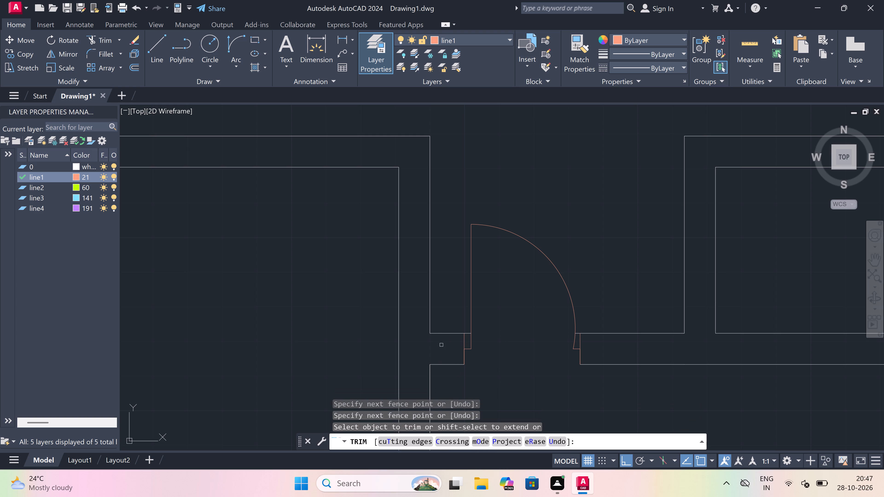
key("Escape")
Draw a seventh door's upper jamb across the vertical wall just below the horizontal partition's end, with a 2" stop downward and a 3' leaf leftward.
scroll(489, 221, "down", 4)
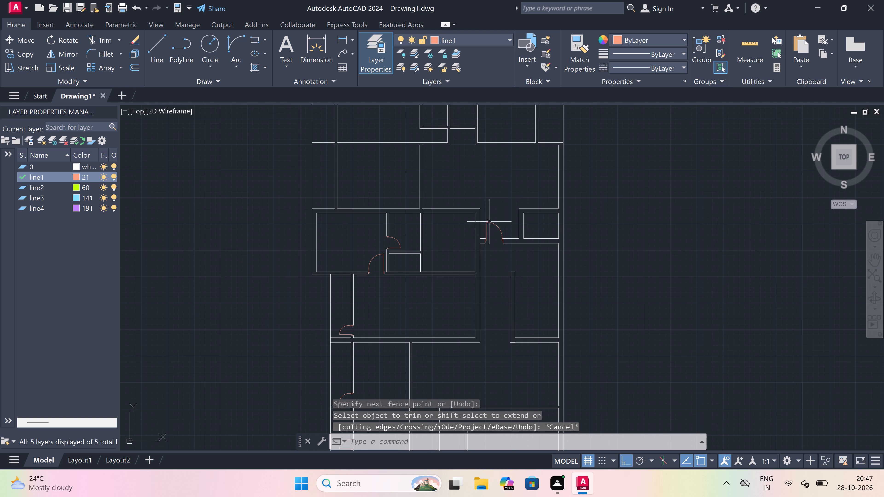
key("l")
key("space")
scroll(479, 276, "up", 3)
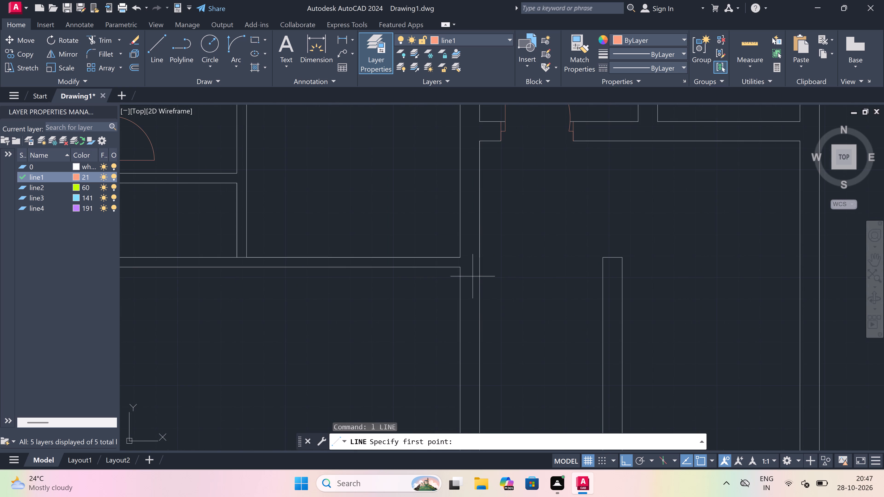
left_click(461, 280)
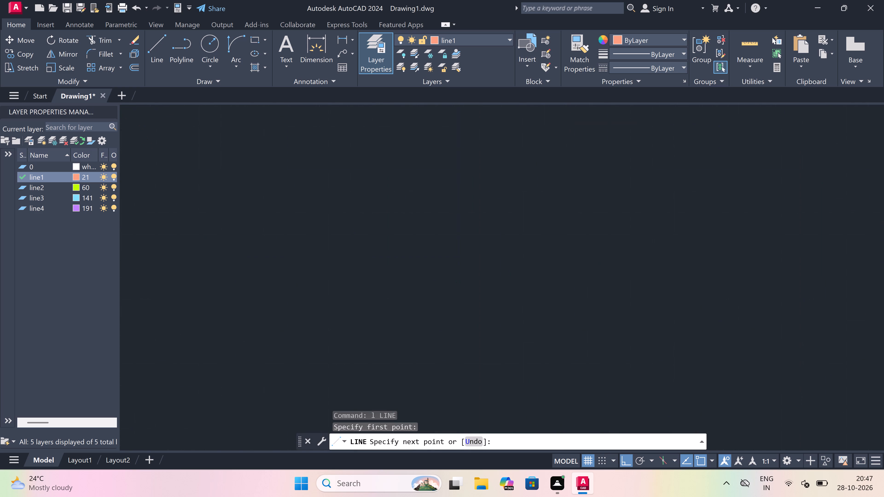
left_click(478, 280)
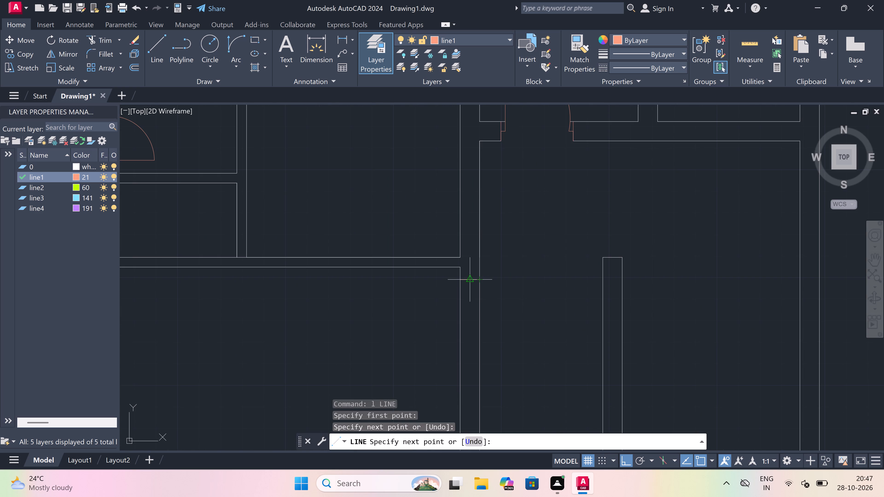
left_click(470, 280)
key("2")
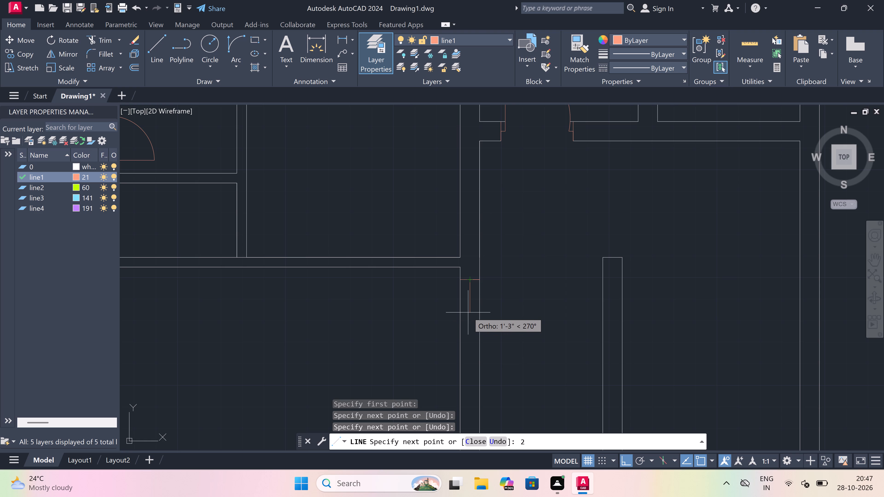
key("shift+quotedbl")
key("space")
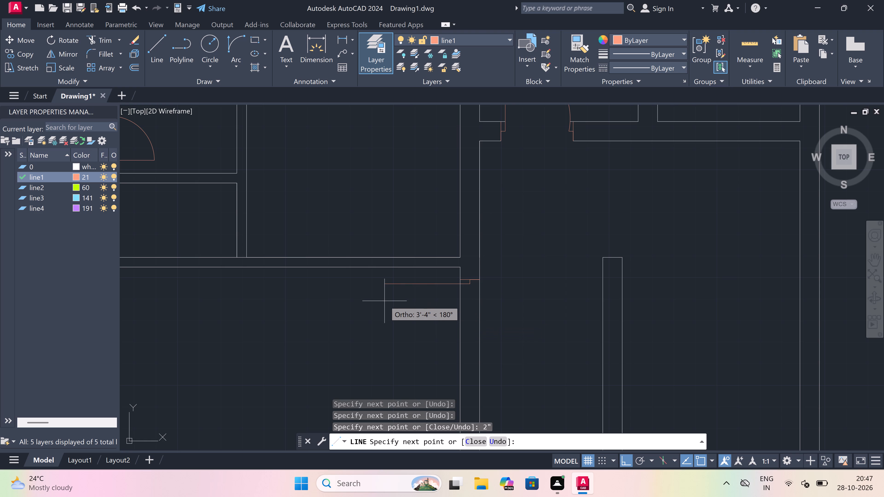
key("3")
type("'")
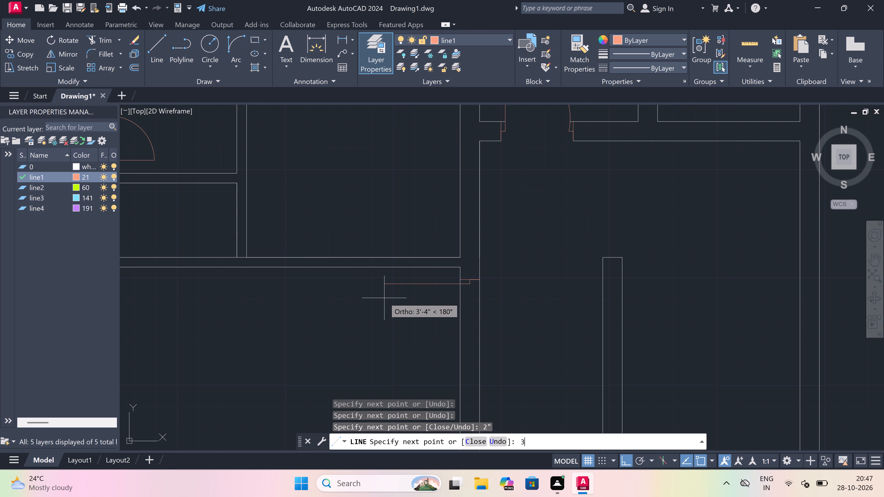
key("space")
key("Escape")
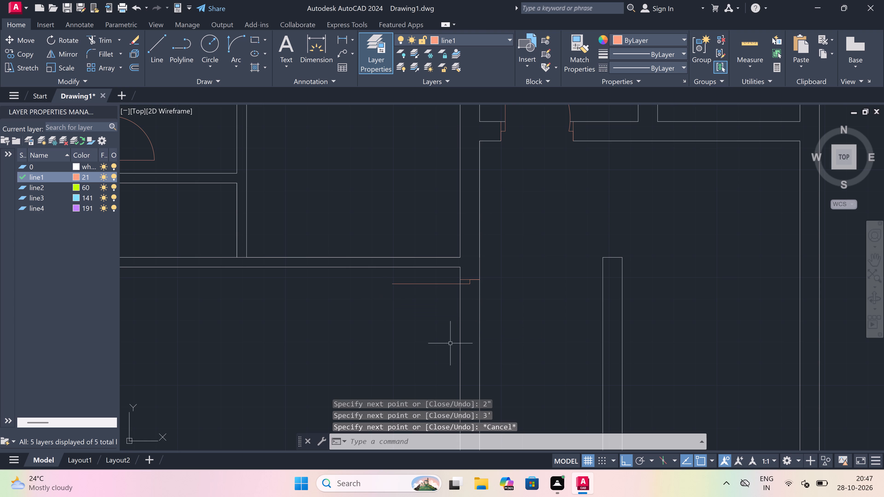
Draw the seventh door's lower jamb across the same vertical wall, with a 2" stop running up from its midpoint.
key("space")
left_click_drag(457, 351, 457, 351)
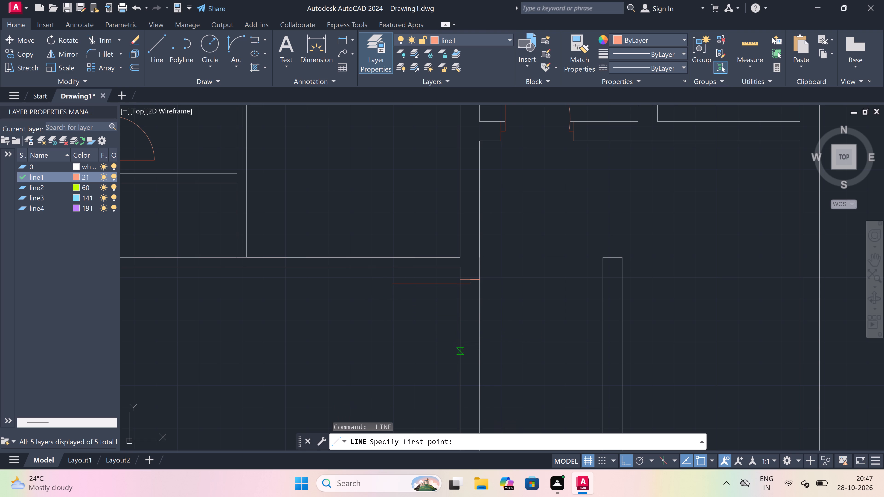
left_click_drag(457, 351, 458, 349)
left_click(476, 350)
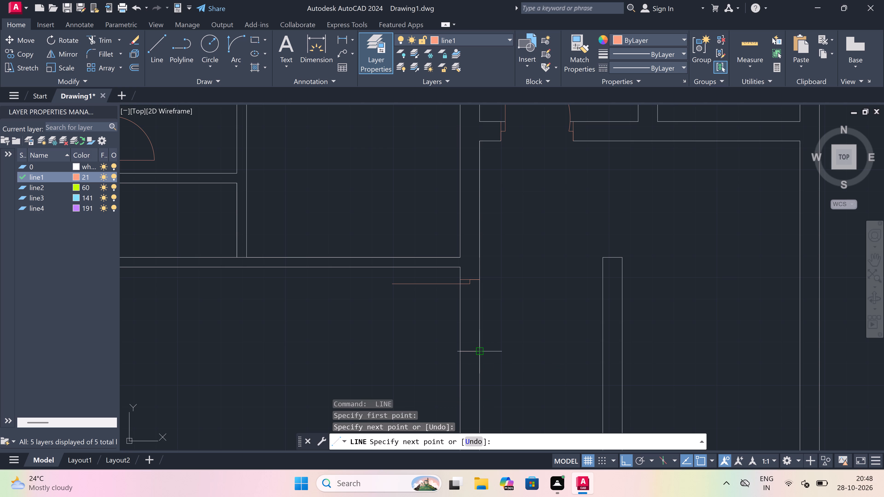
scroll(450, 348, "up", 1)
left_click_drag(482, 351, 483, 338)
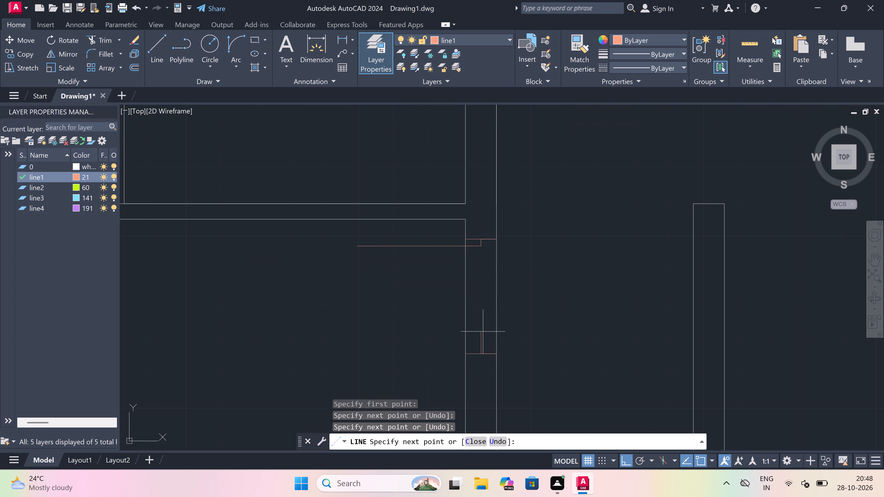
key("2")
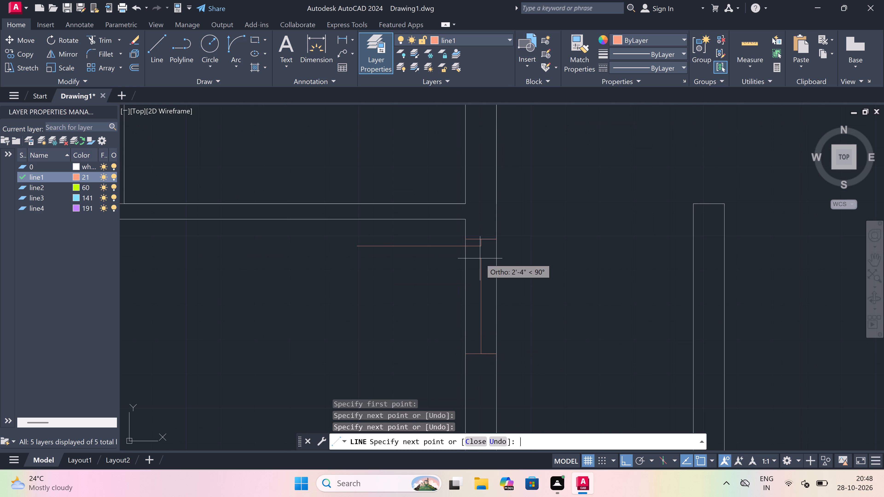
type("\"")
key("space")
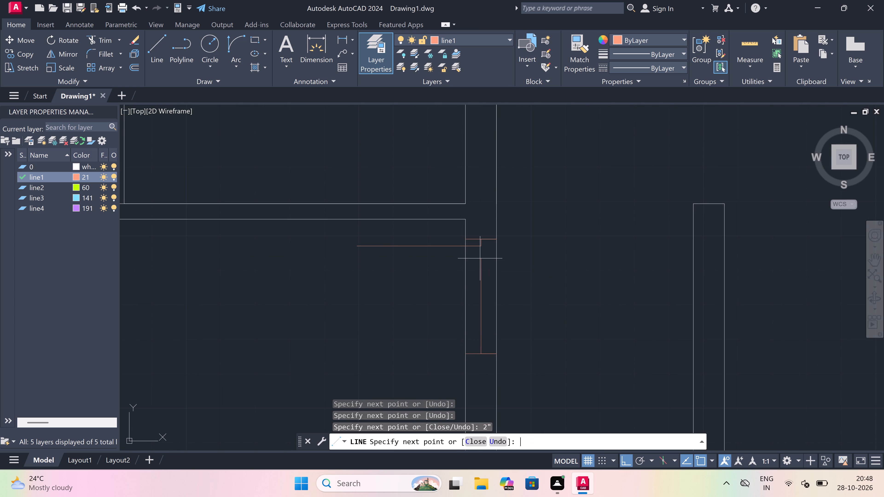
key("Escape")
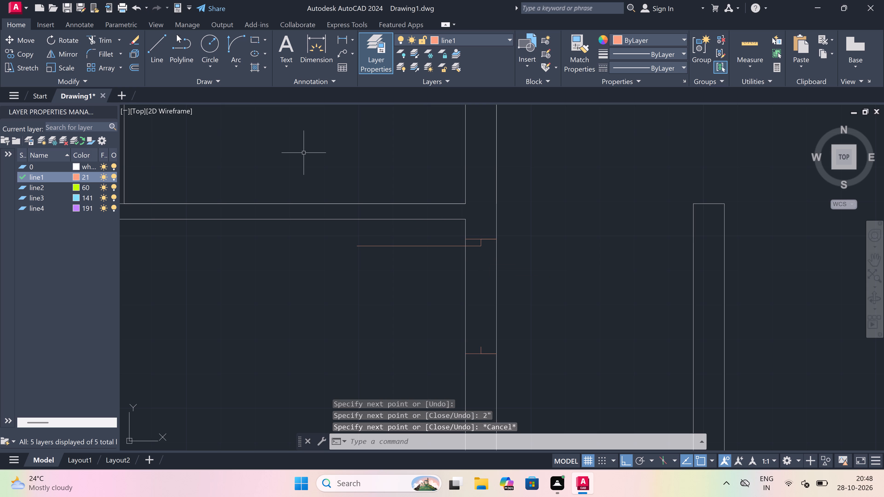
Draw the seventh door's swing arc from the leaf's left end to the lower jamb's stop.
left_click(237, 45)
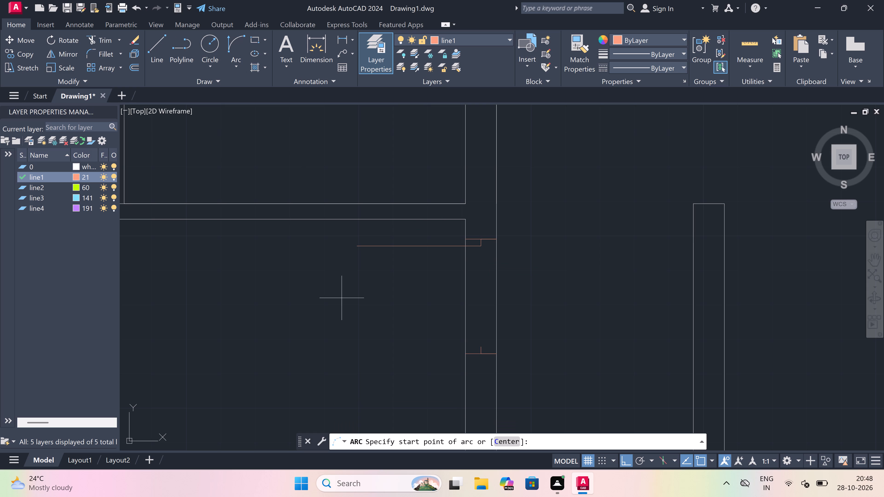
left_click(353, 243)
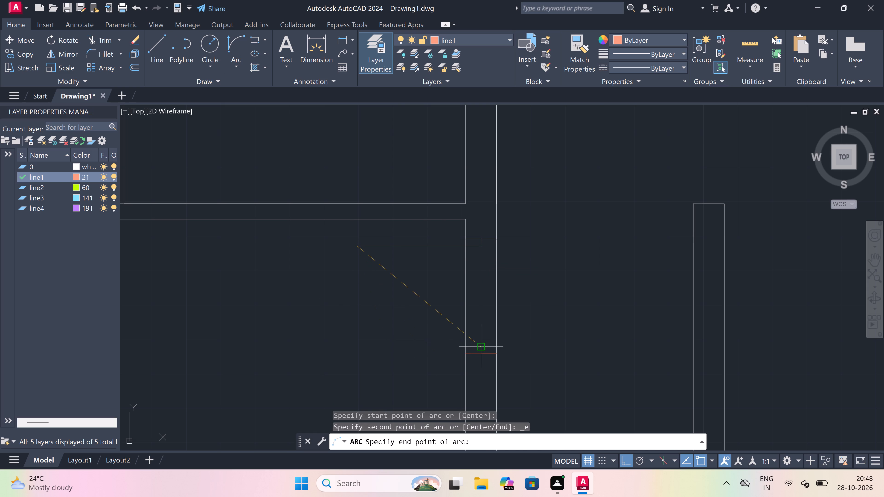
left_click(481, 348)
left_click_drag(341, 378, 343, 376)
Trim both vertical wall lines between the seventh door's jambs to open the doorway.
key("t")
key("r")
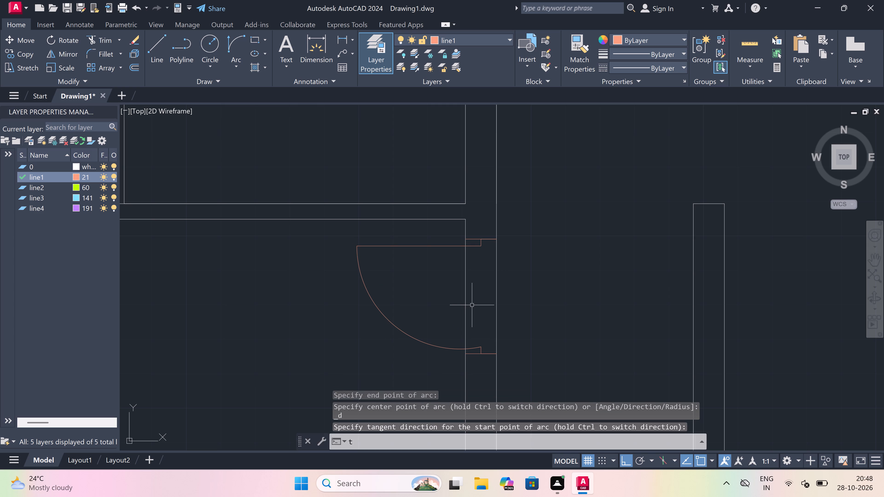
key("space")
left_click_drag(454, 306, 460, 306)
left_click(531, 303)
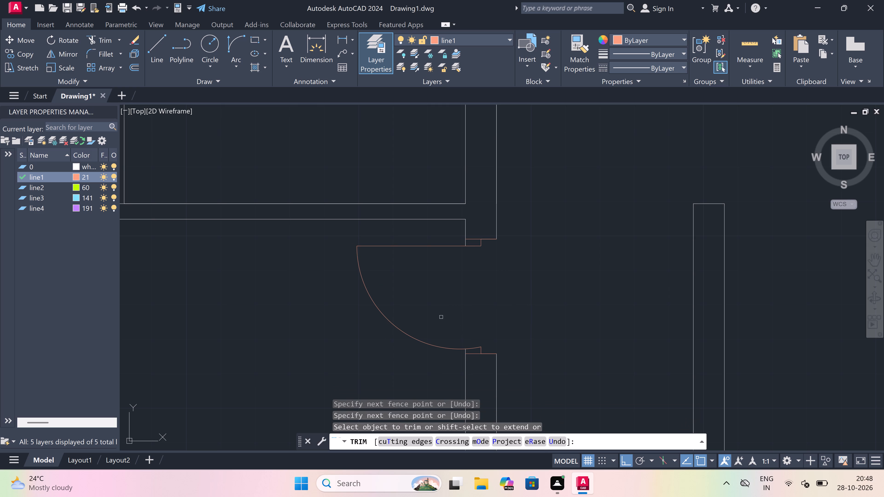
key("Escape")
Draw an eighth door's lower jamb across the short vertical wall below the two small upper rooms, with a 2" stop upward and a 3' leaf leftward.
scroll(450, 291, "down", 3)
type("l")
key("space")
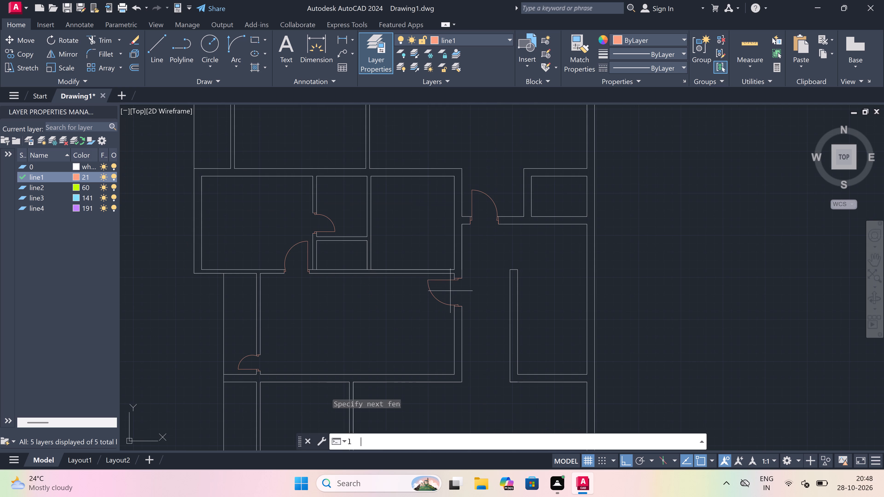
scroll(450, 291, "down", 2)
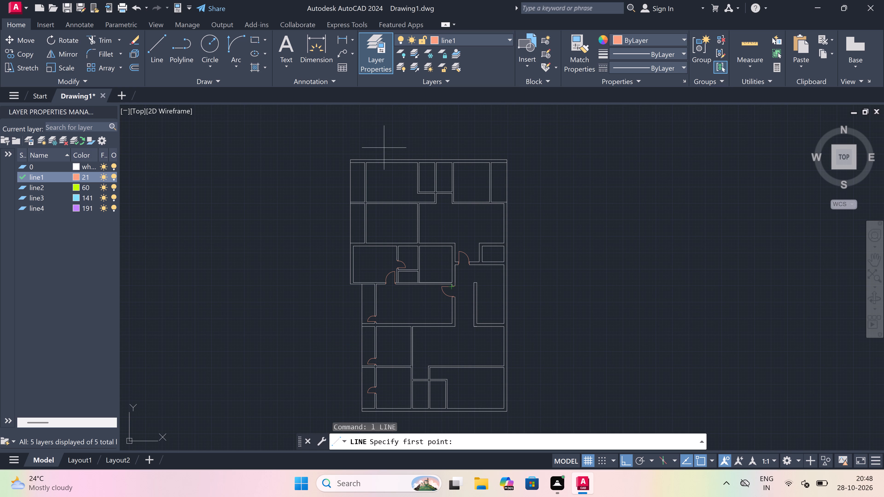
scroll(436, 180, "up", 3)
scroll(418, 259, "up", 2)
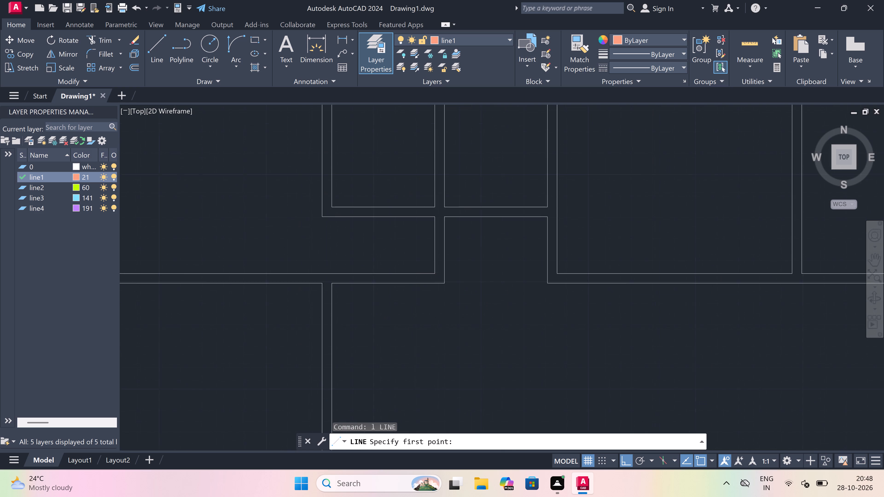
scroll(447, 277, "up", 1)
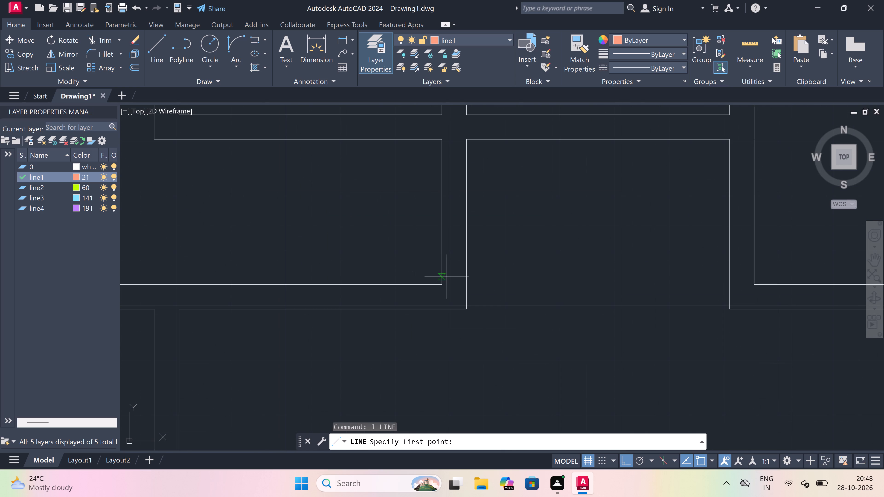
left_click(441, 277)
left_click(465, 275)
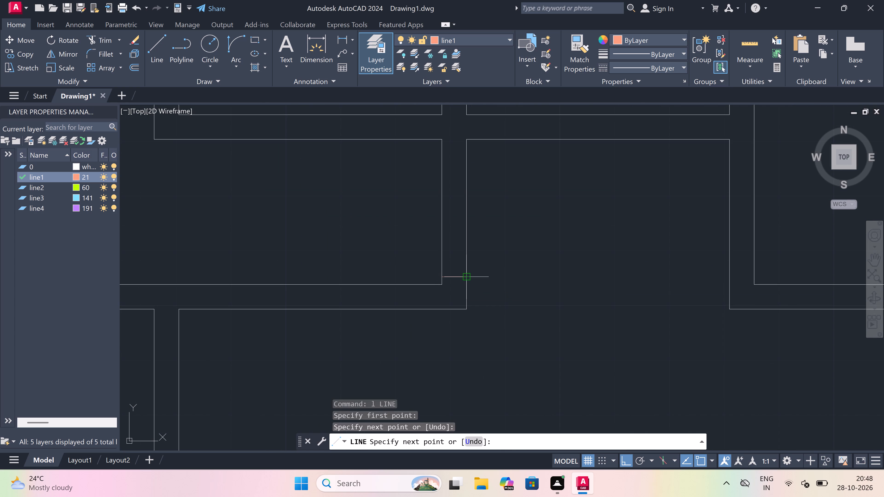
left_click_drag(457, 274, 457, 266)
key("2")
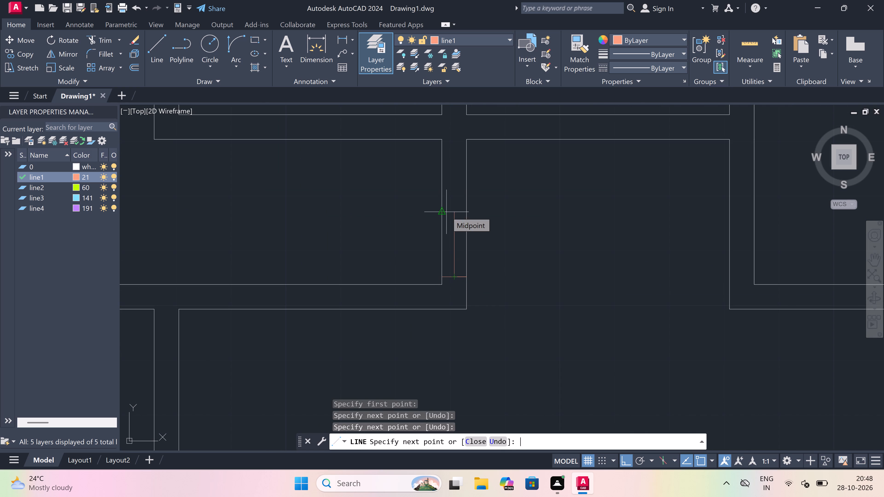
key("shift+quotedbl")
key("space")
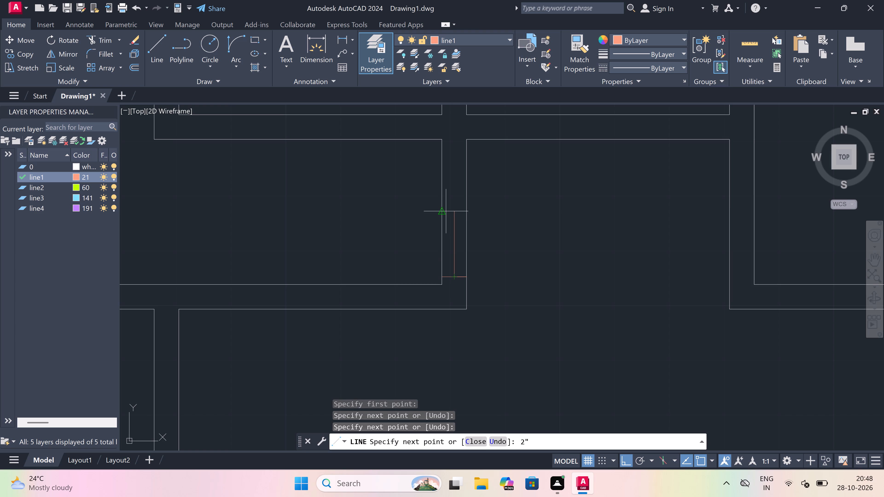
key("3")
key("apostrophe")
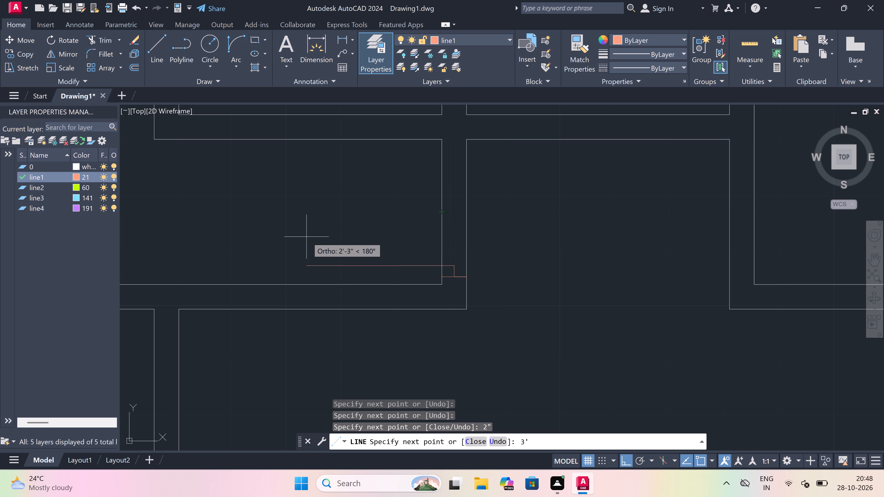
key("space")
key("Escape")
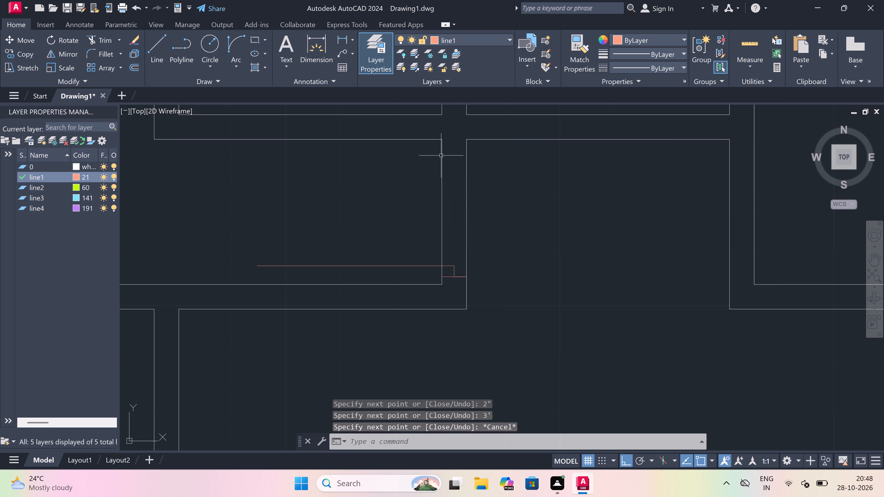
Draw the eighth door's upper jamb across the same short vertical wall, with a 2" stop running down from its midpoint.
key("space")
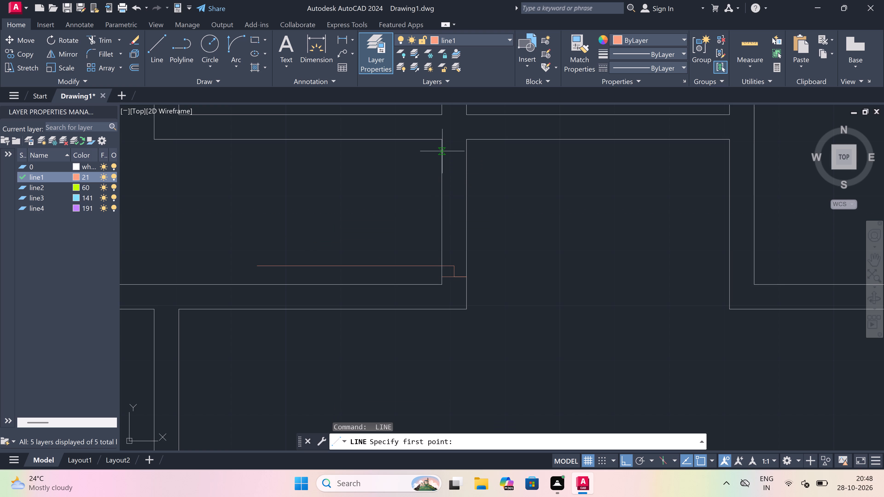
left_click_drag(442, 148, 455, 145)
left_click(465, 150)
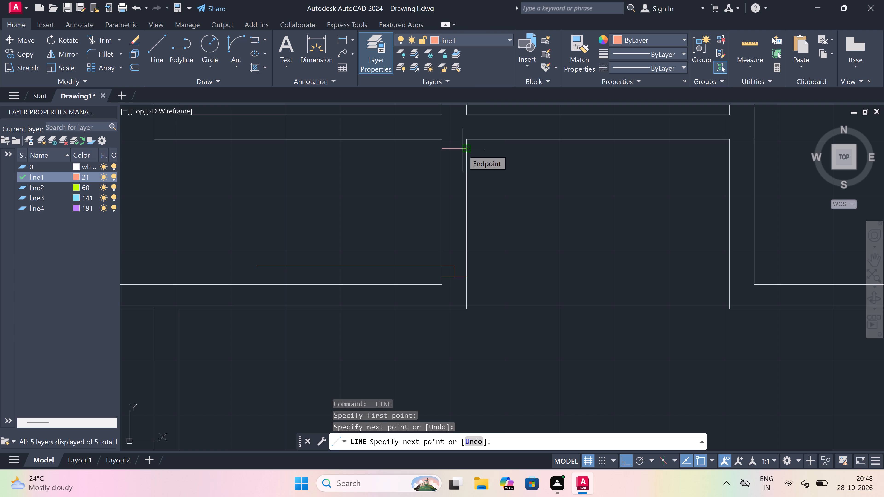
left_click(456, 146)
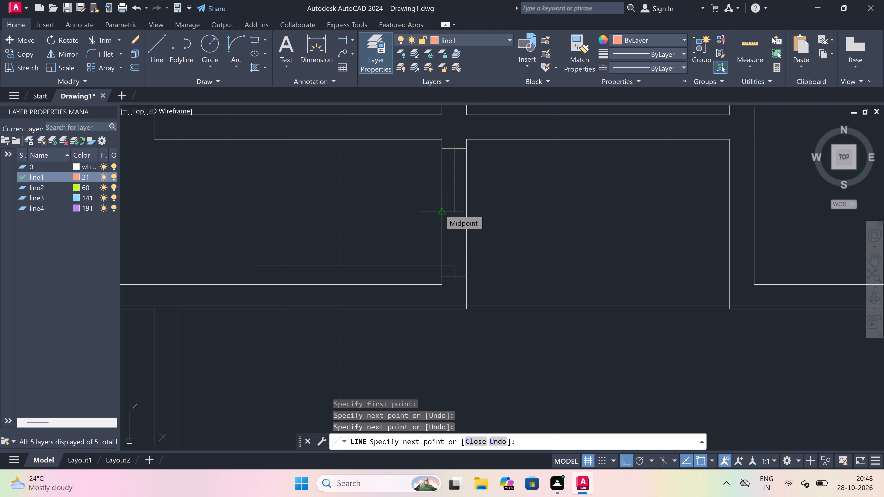
key("2")
type("\"")
key("space")
key("Escape")
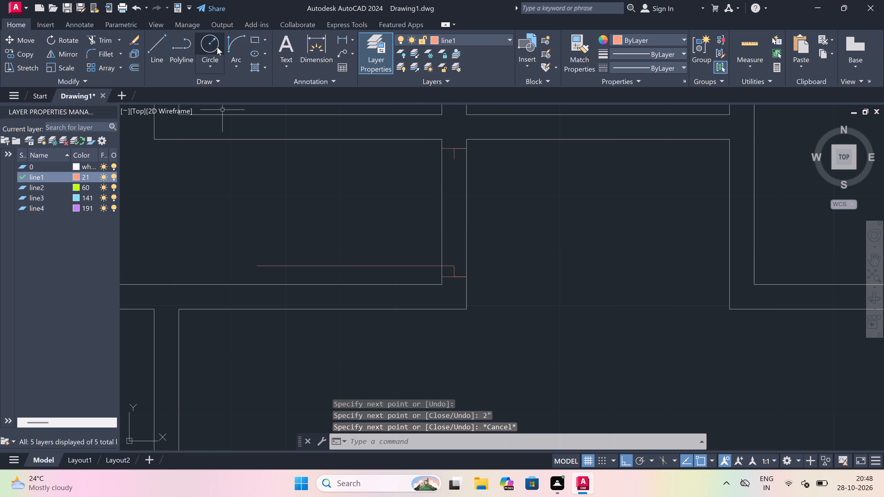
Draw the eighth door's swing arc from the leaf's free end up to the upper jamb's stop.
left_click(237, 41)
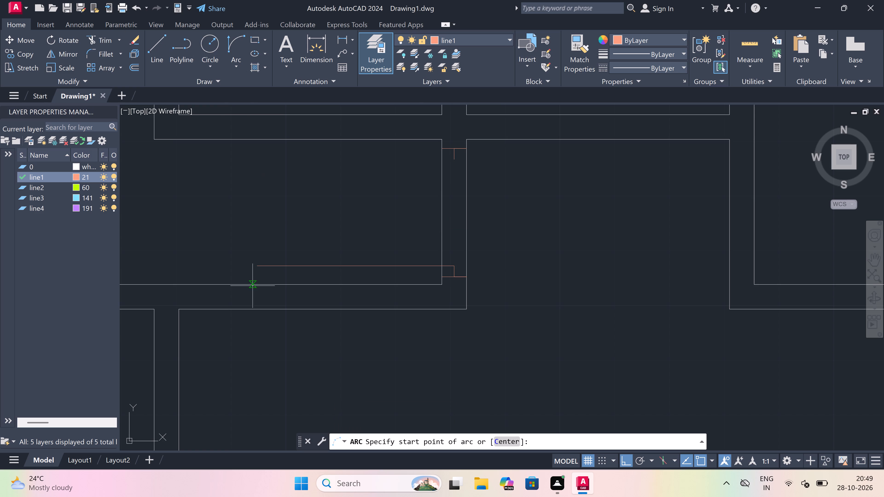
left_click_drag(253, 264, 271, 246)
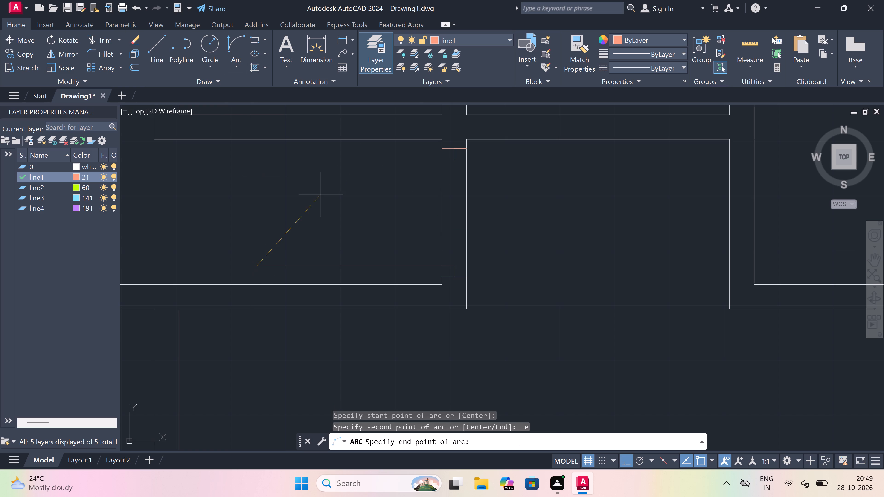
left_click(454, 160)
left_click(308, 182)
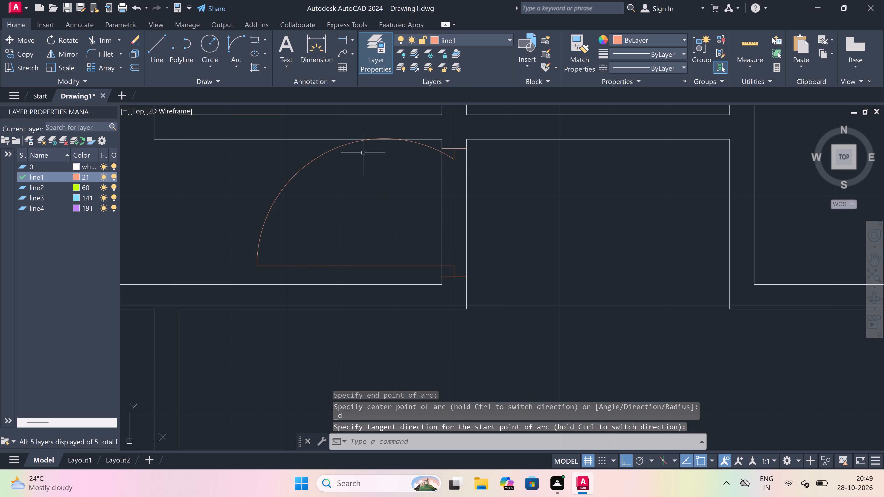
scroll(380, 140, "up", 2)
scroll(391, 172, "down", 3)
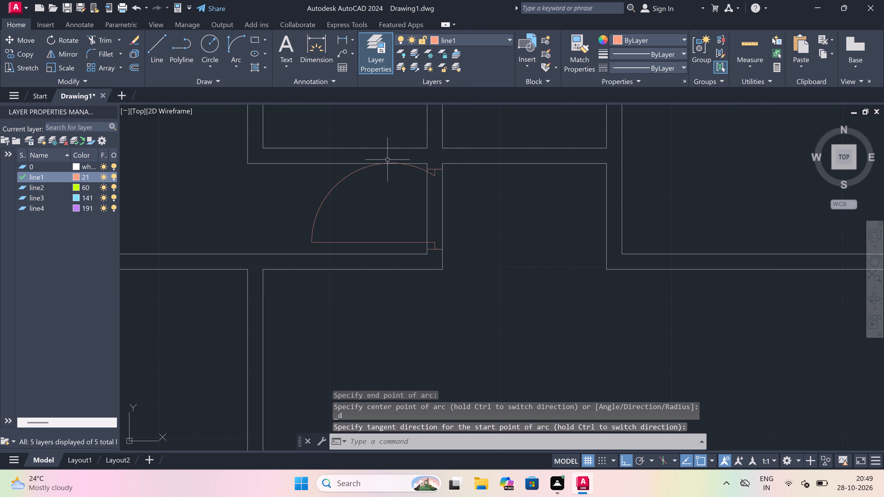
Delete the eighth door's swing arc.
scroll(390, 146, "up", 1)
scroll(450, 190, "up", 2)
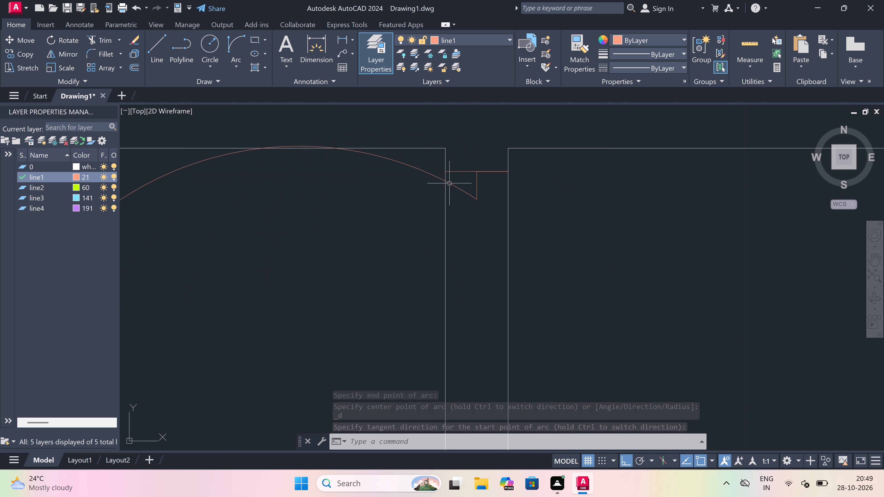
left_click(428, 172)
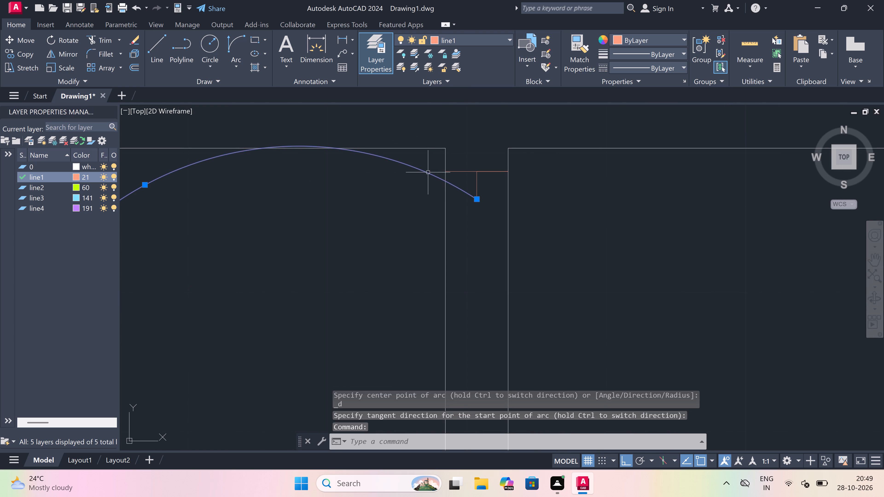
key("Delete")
Move the eighth door's lower jamb, stop and leaf together slightly down the wall, closer to its inner corner.
scroll(428, 172, "down", 4)
scroll(422, 217, "up", 2)
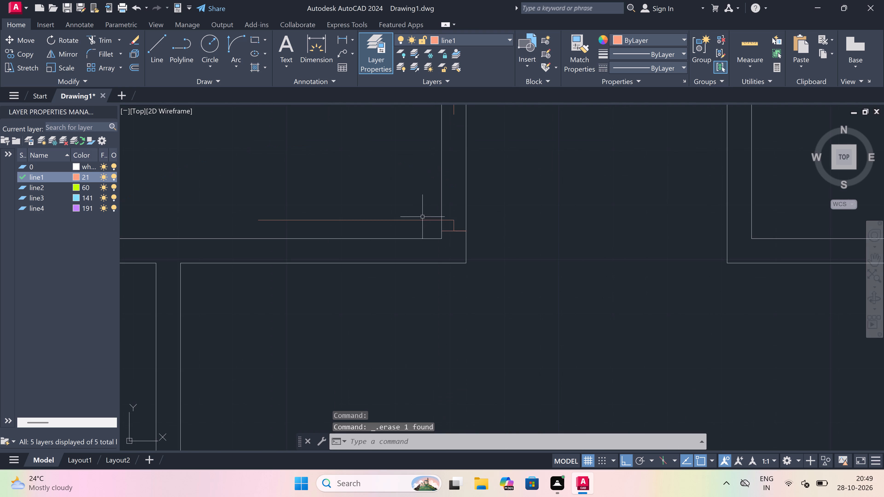
scroll(443, 242, "up", 2)
left_click(477, 176)
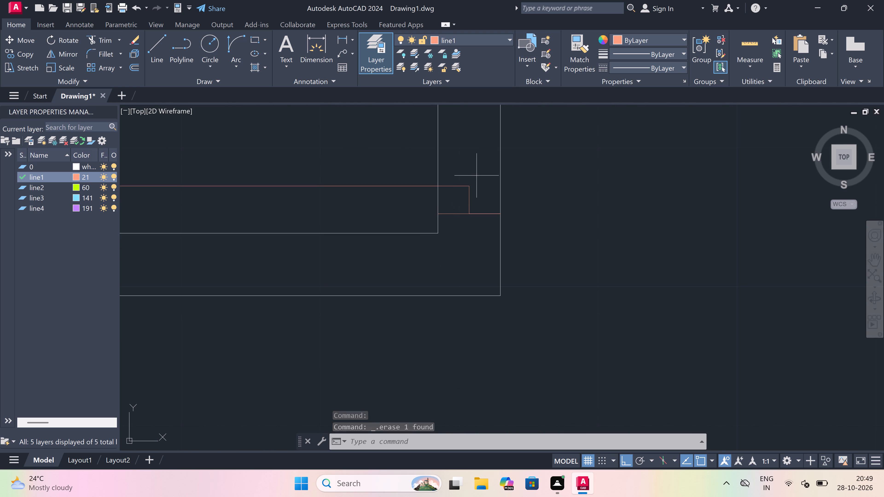
left_click(454, 243)
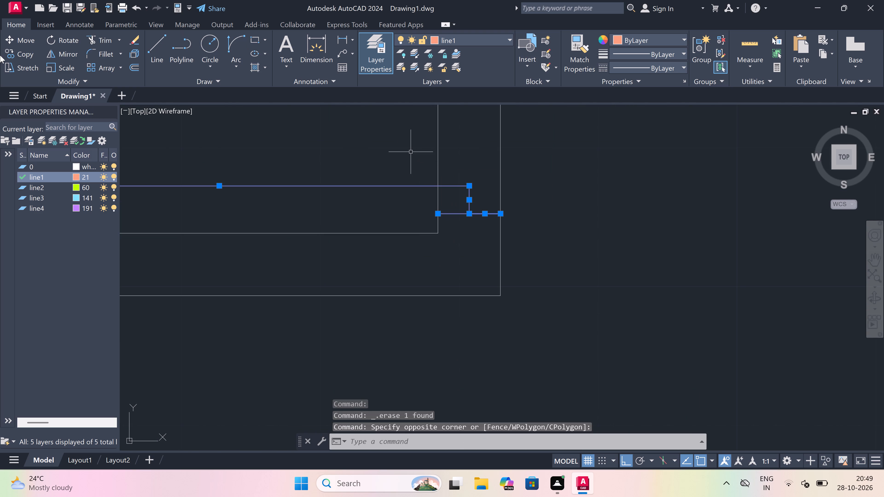
left_click(25, 40)
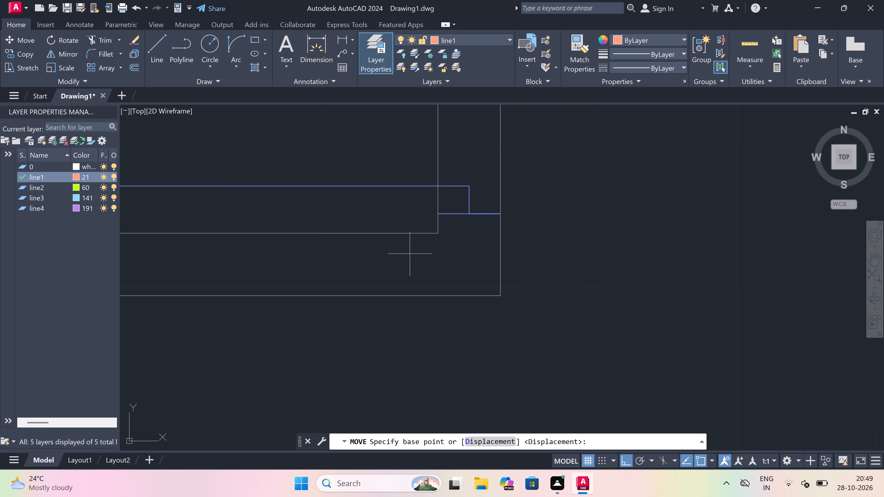
left_click(439, 216)
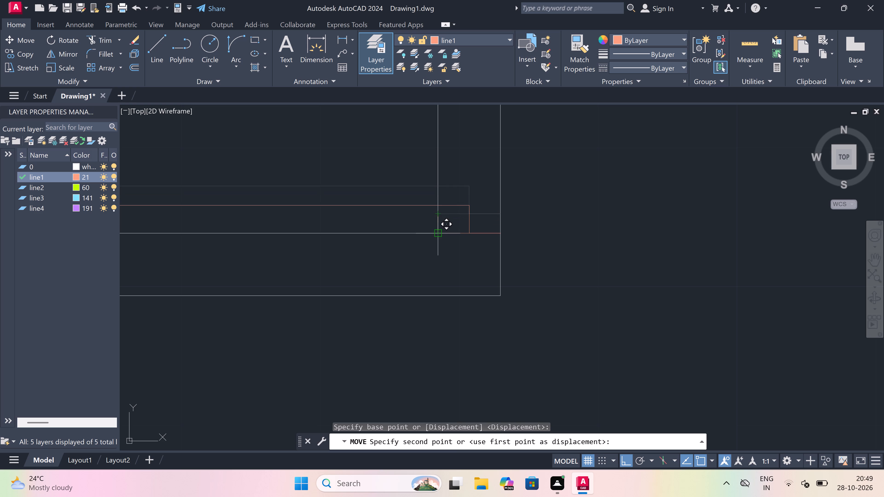
left_click(438, 224)
Draw the eighth door's swing arc from the moved leaf's free end to the upper jamb's stop, starting vertically upward.
scroll(437, 224, "down", 4)
scroll(403, 191, "up", 2)
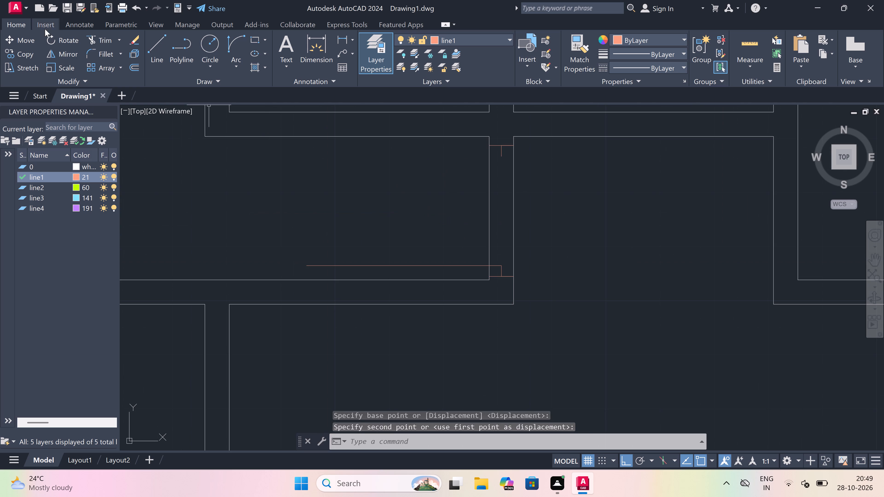
left_click(234, 41)
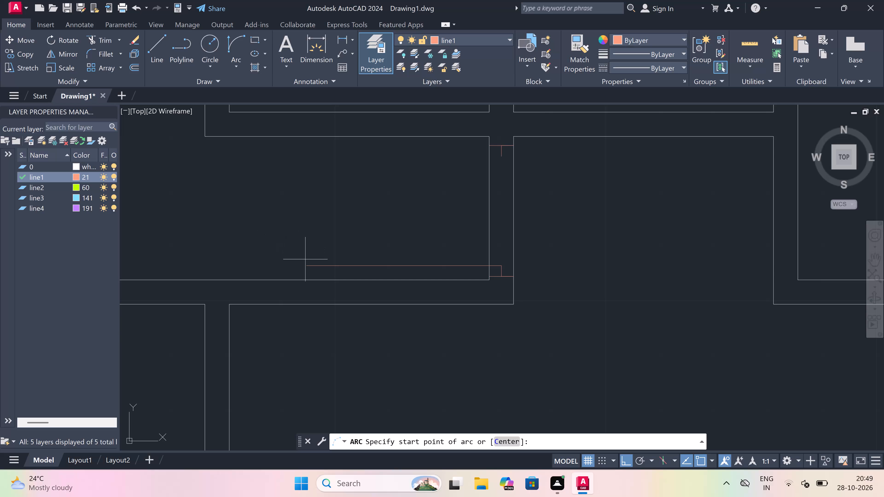
left_click_drag(305, 266, 307, 261)
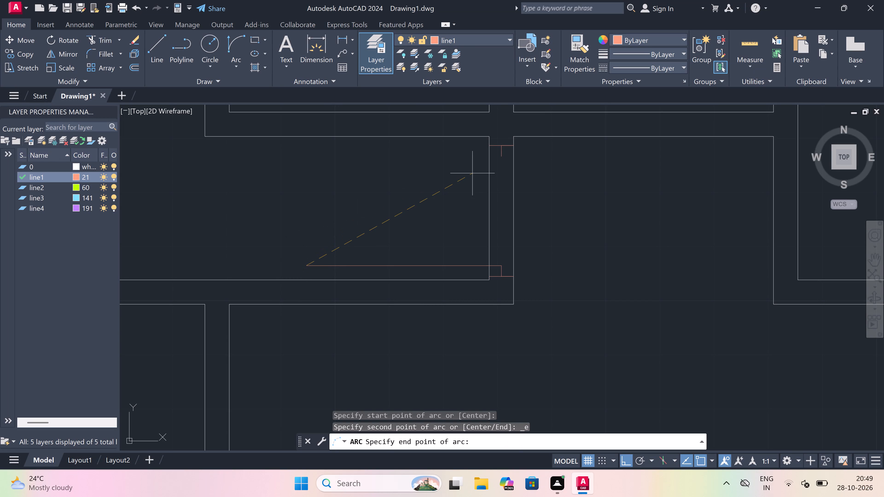
left_click(499, 156)
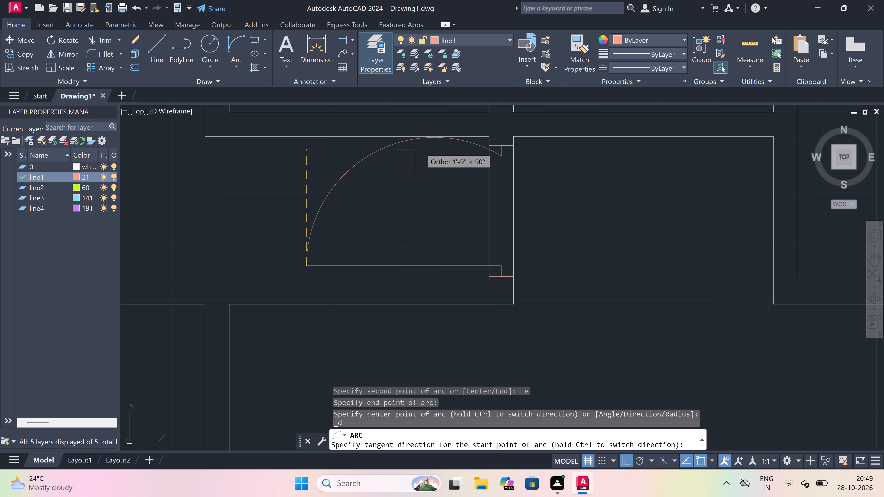
scroll(432, 132, "up", 3)
left_click(432, 131)
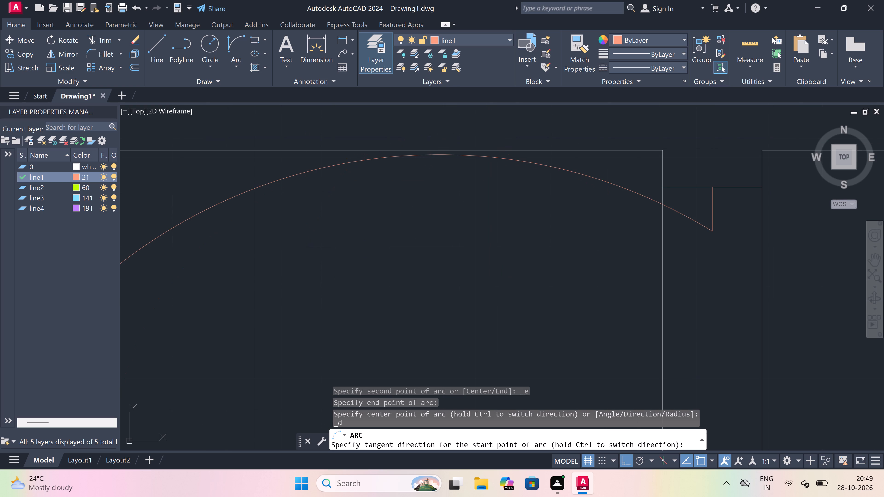
Trim both vertical wall lines between the eighth door's jambs to open the doorway.
scroll(401, 182, "down", 2)
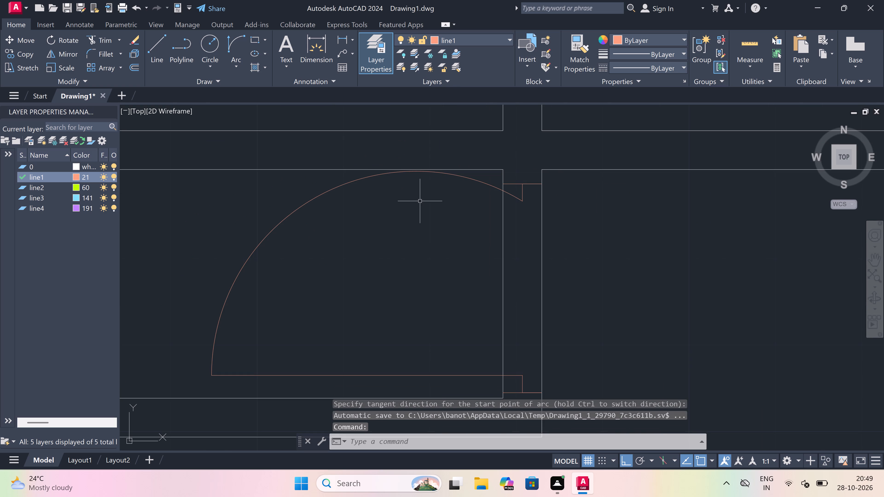
key("t")
key("r")
key("space")
left_click_drag(408, 256, 414, 258)
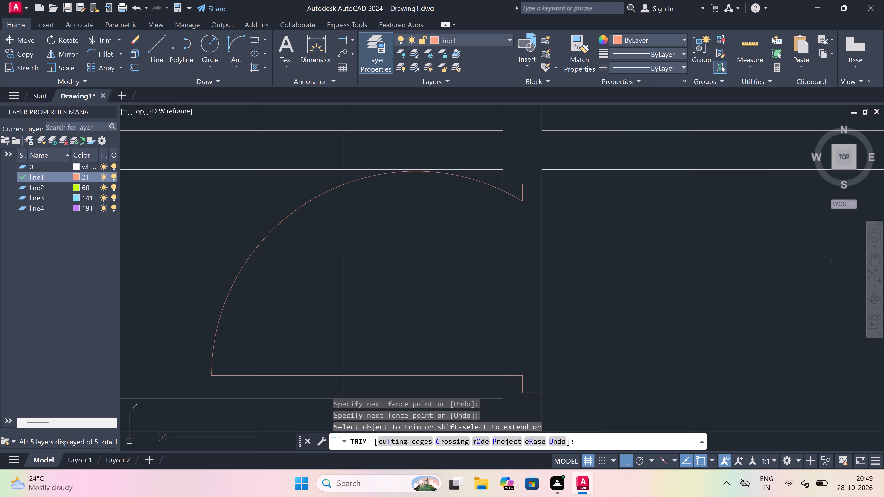
left_click(666, 292)
left_click(393, 306)
key("Escape")
Draw a ninth door's lower jamb across the vertical wall beside the upper-left narrow room, with a 2" stop upward and a 2' leaf leftward.
scroll(474, 252, "down", 7)
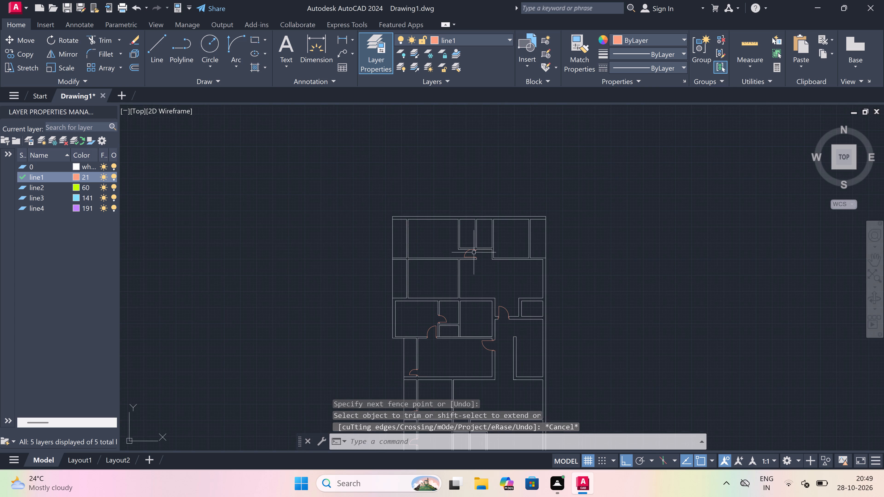
key("l")
key("space")
scroll(462, 226, "up", 1)
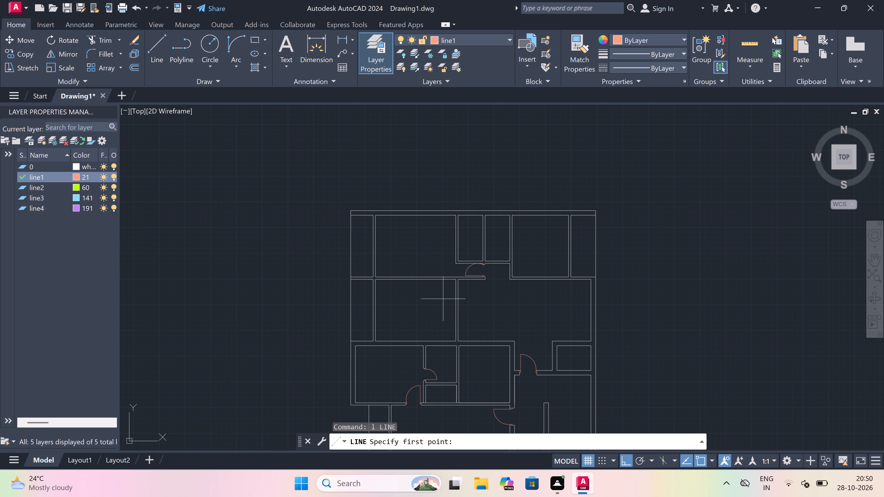
scroll(350, 263, "up", 1)
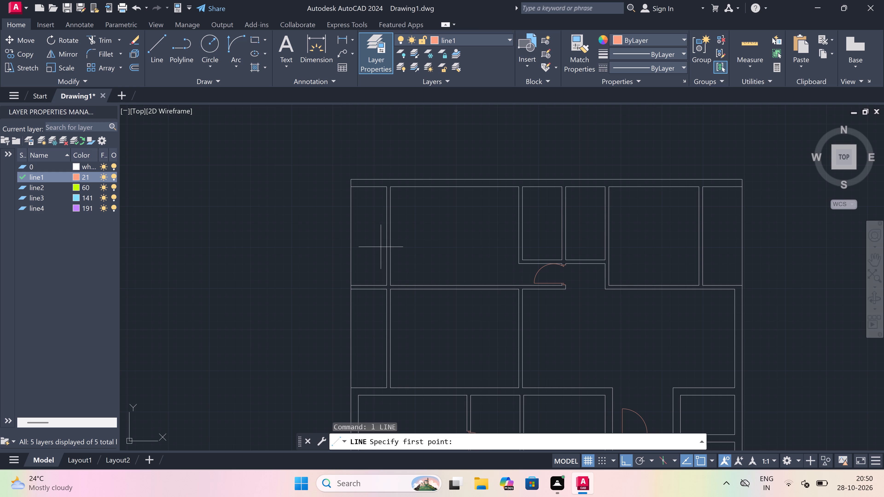
scroll(382, 268, "up", 2)
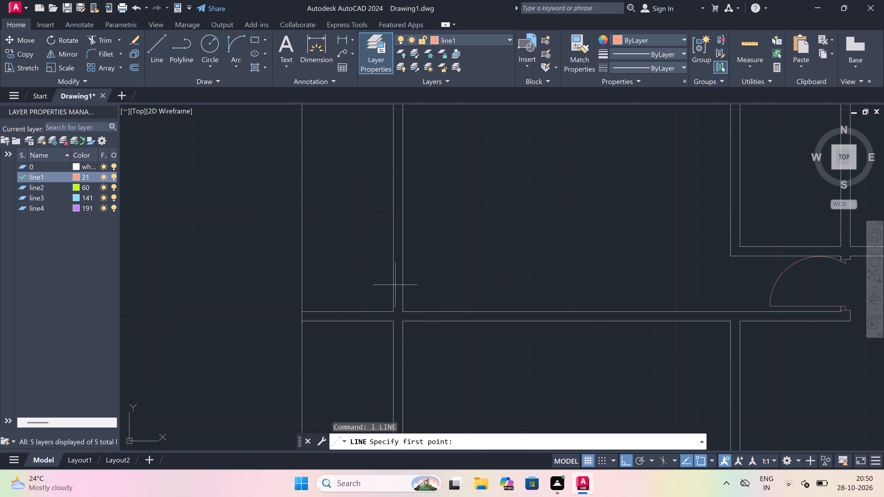
left_click(395, 302)
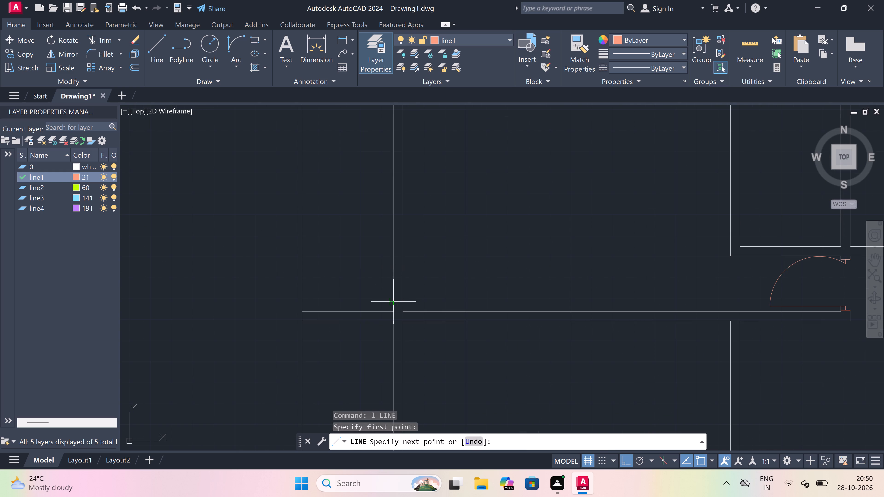
scroll(401, 301, "up", 2)
left_click(401, 300)
left_click(389, 299)
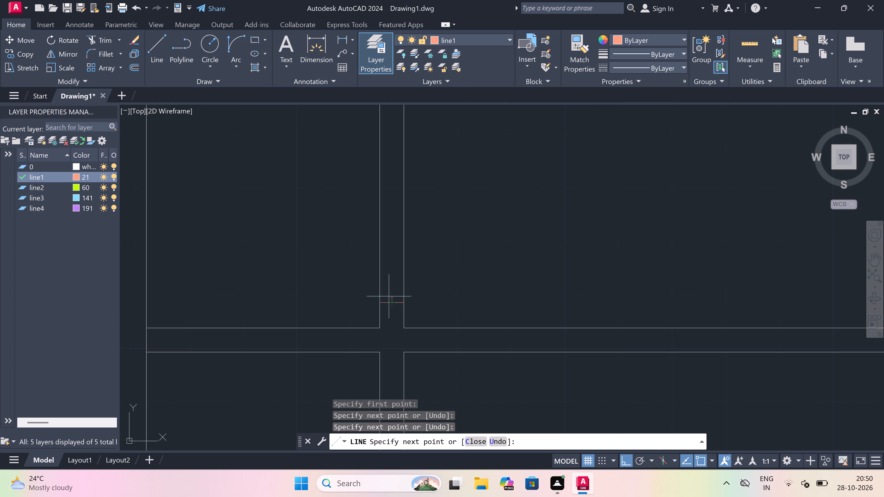
type("2\"")
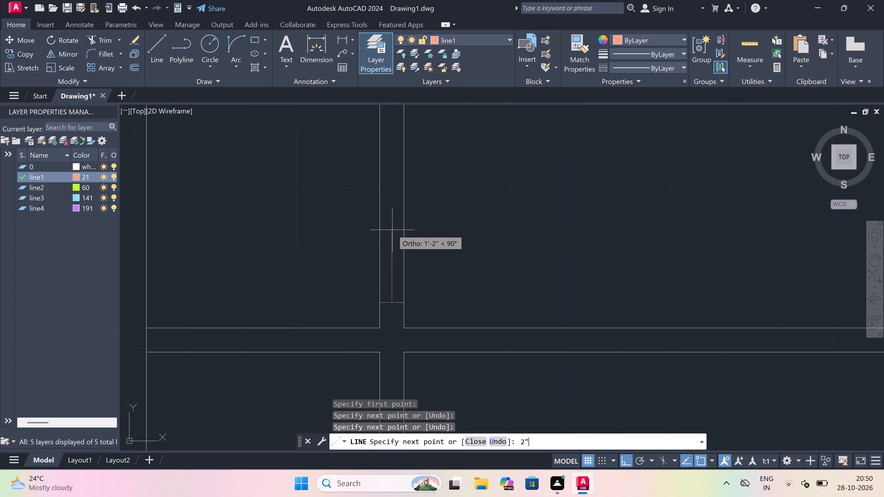
key("space")
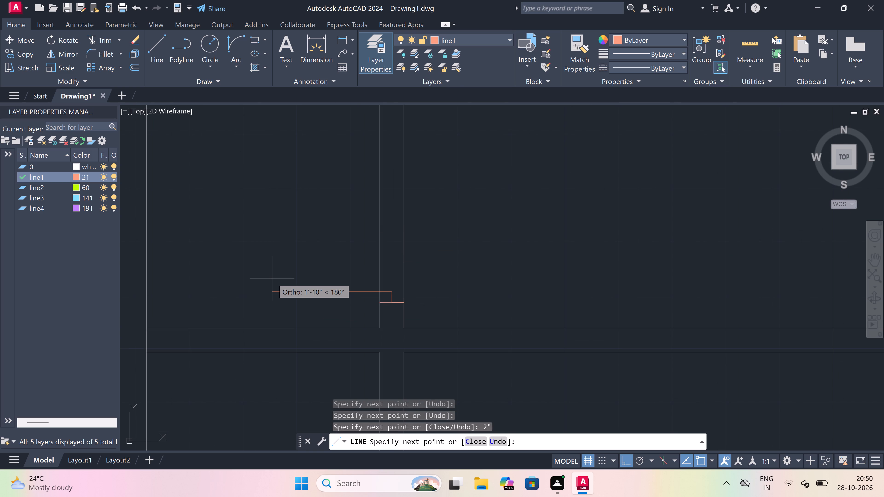
type("2'")
key("space")
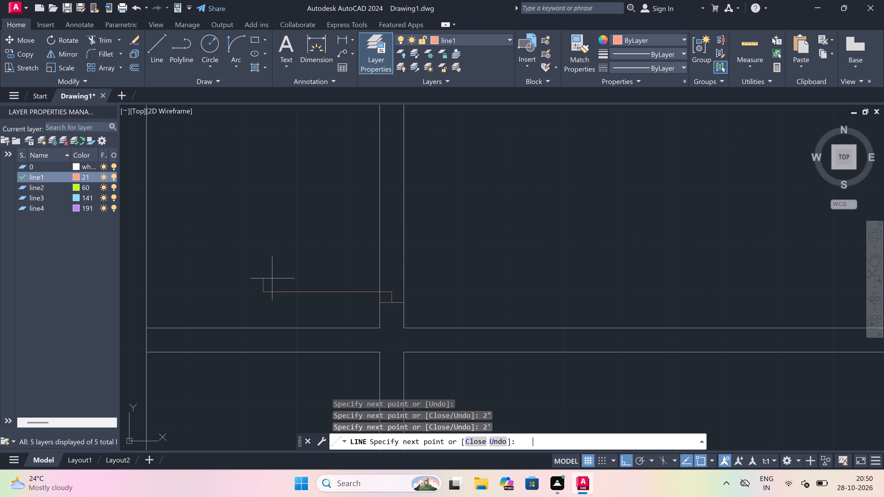
Draw the ninth door's upper jamb across the vertical wall above its lower jamb, with a 2" stop downward from its midpoint.
key("Escape")
key("space")
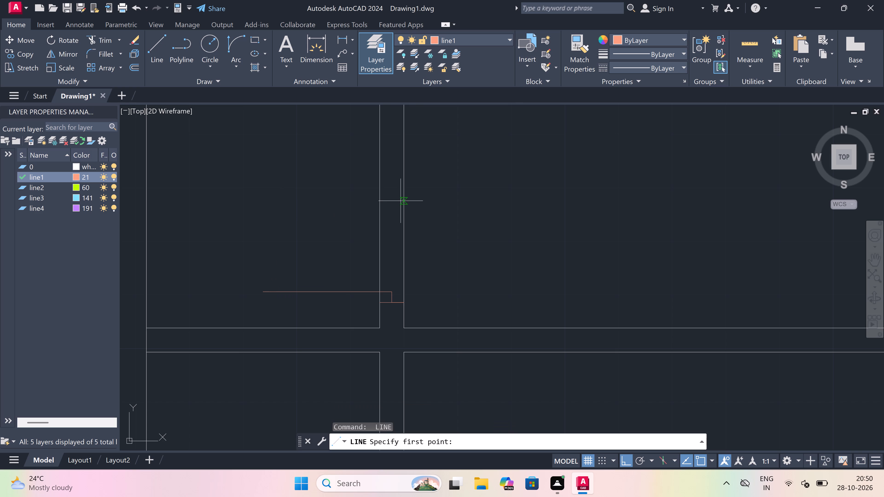
left_click(383, 199)
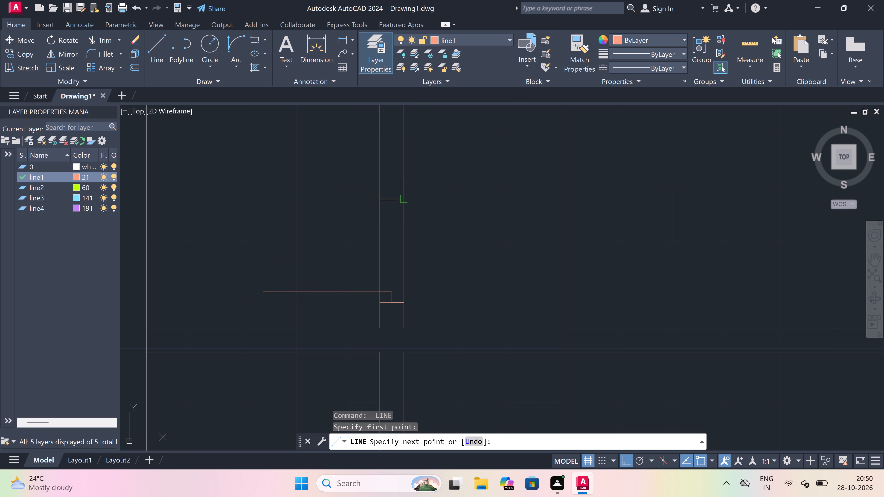
left_click(407, 201)
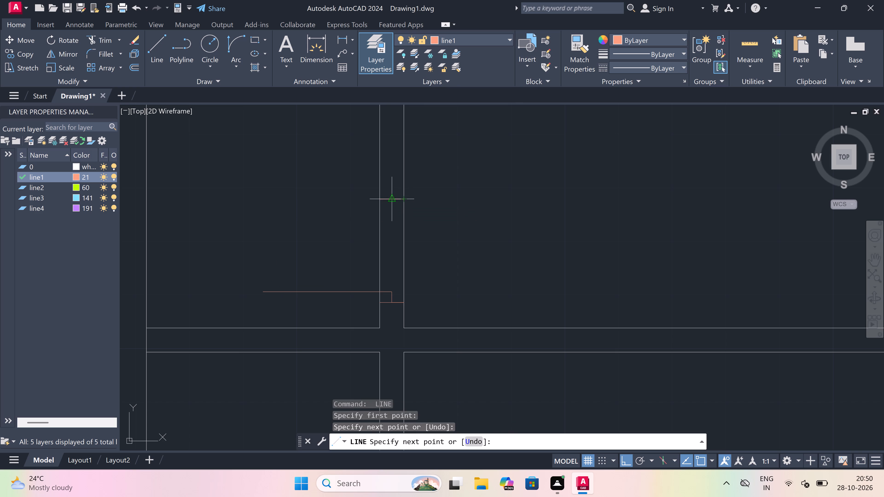
left_click_drag(393, 199, 394, 202)
type("2\"")
key("space")
key("Escape")
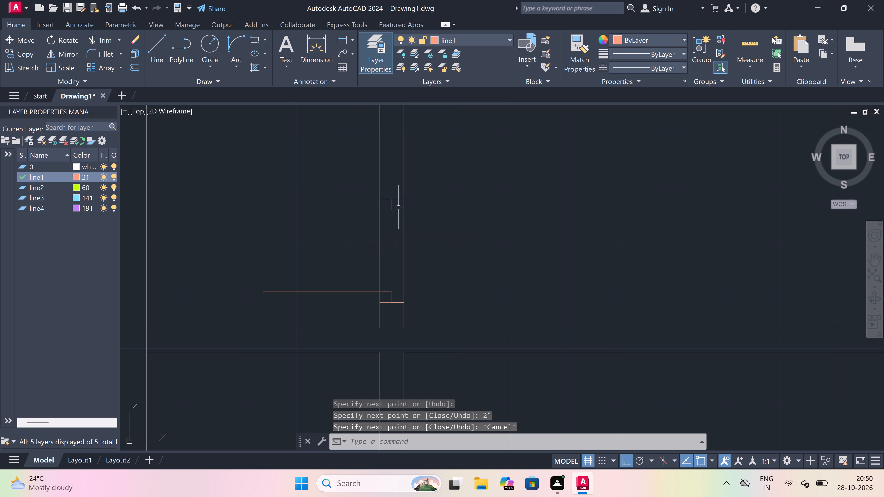
Draw the ninth door's swing arc from the leaf's free end to the upper jamb's stop, starting vertically upward.
left_click(238, 47)
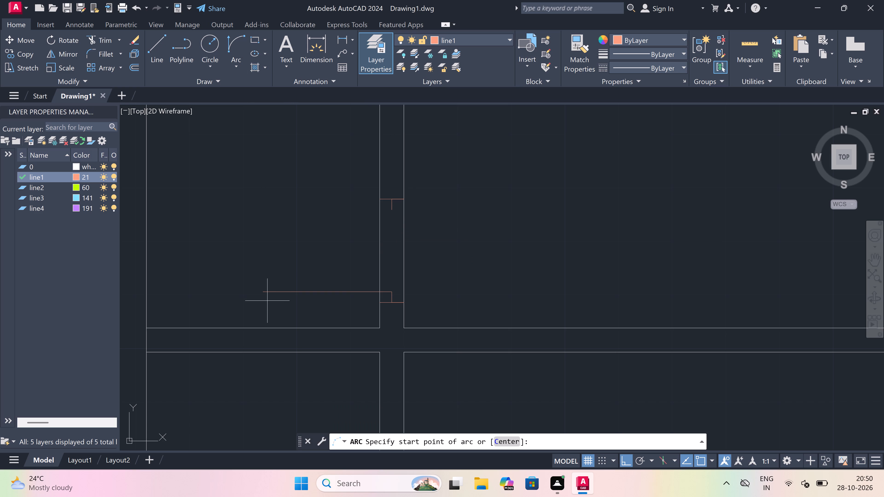
left_click_drag(262, 292, 267, 285)
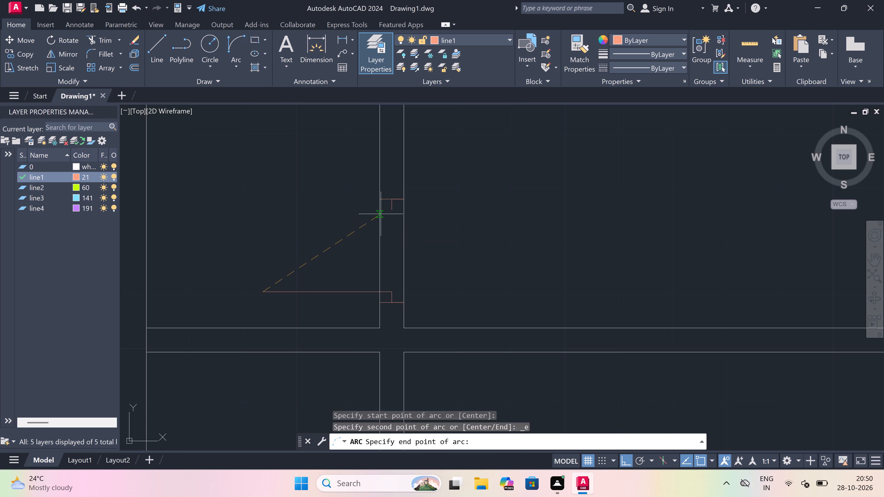
left_click_drag(393, 209, 389, 204)
left_click(259, 163)
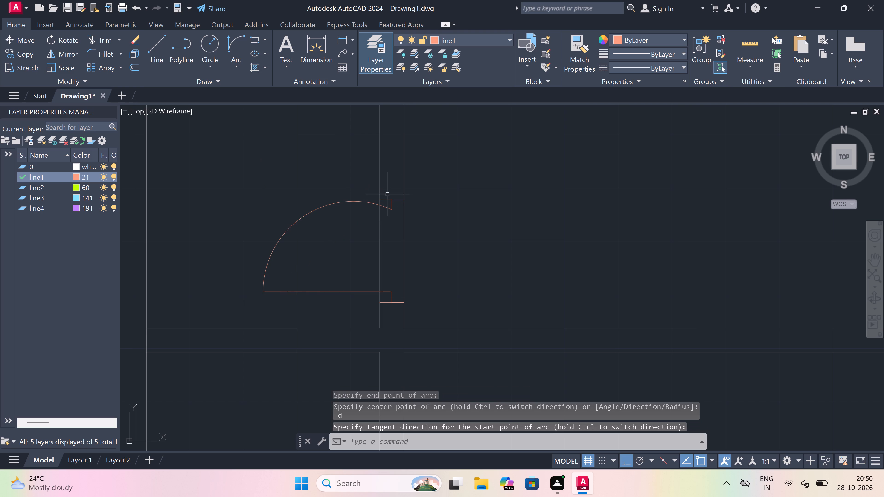
Trim both vertical wall lines between the ninth door's jambs to open the doorway.
key("t")
key("r")
key("space")
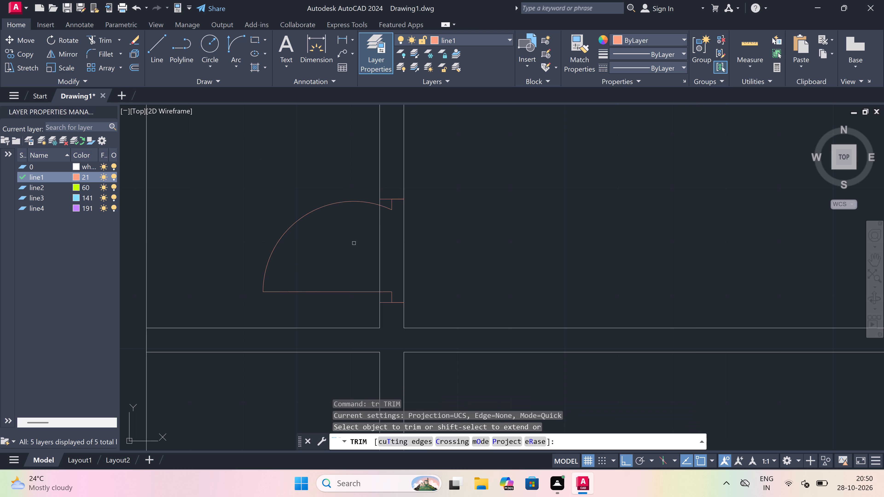
left_click_drag(354, 243, 364, 243)
left_click(483, 237)
key("Escape")
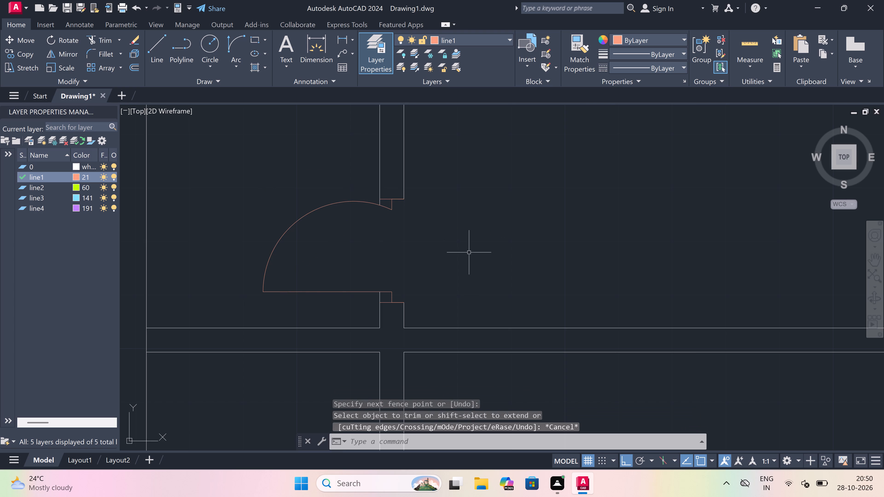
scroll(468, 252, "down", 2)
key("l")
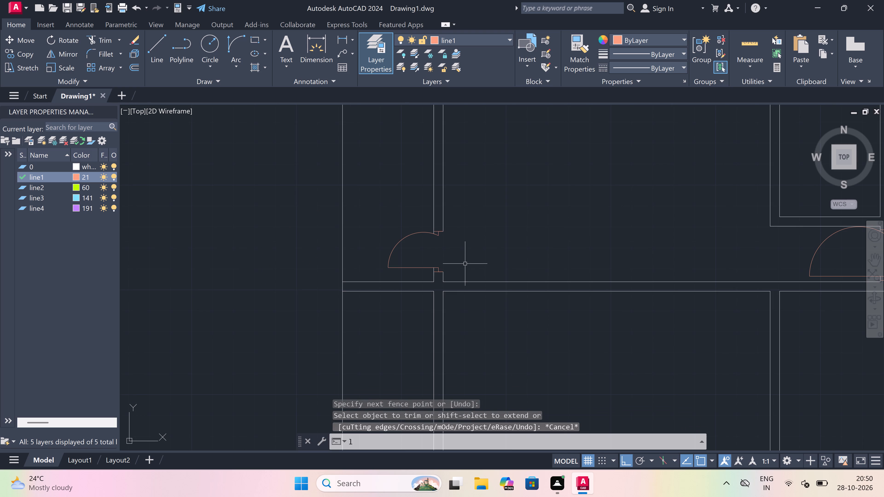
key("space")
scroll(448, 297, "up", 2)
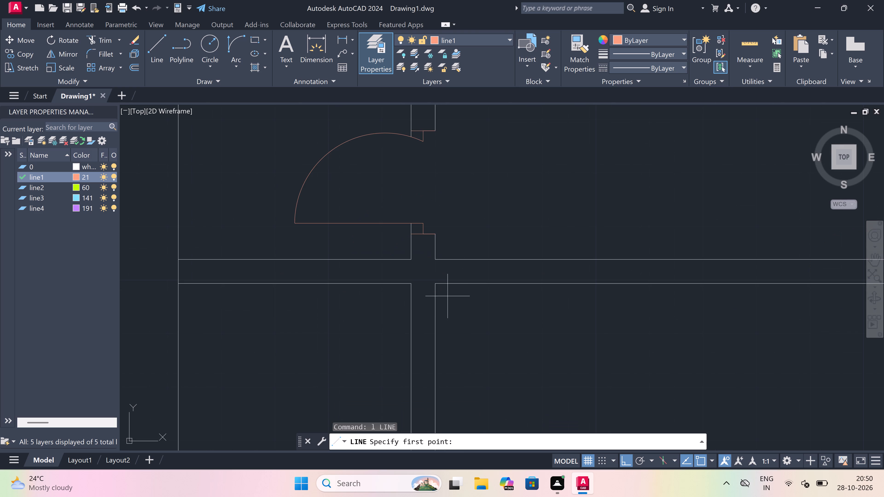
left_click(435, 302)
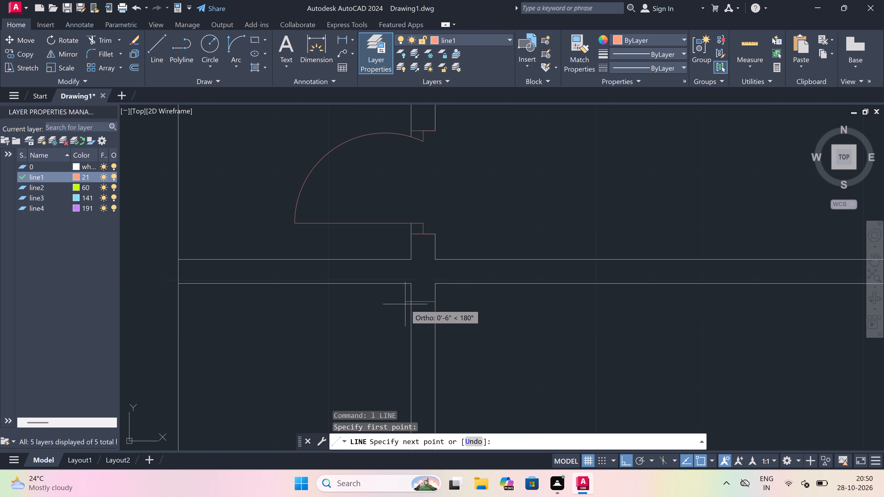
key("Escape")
Draw a tenth door's upper jamb across the vertical wall just below the horizontal wall, with a 2" stop downward and a 2' leaf leftward.
key("space")
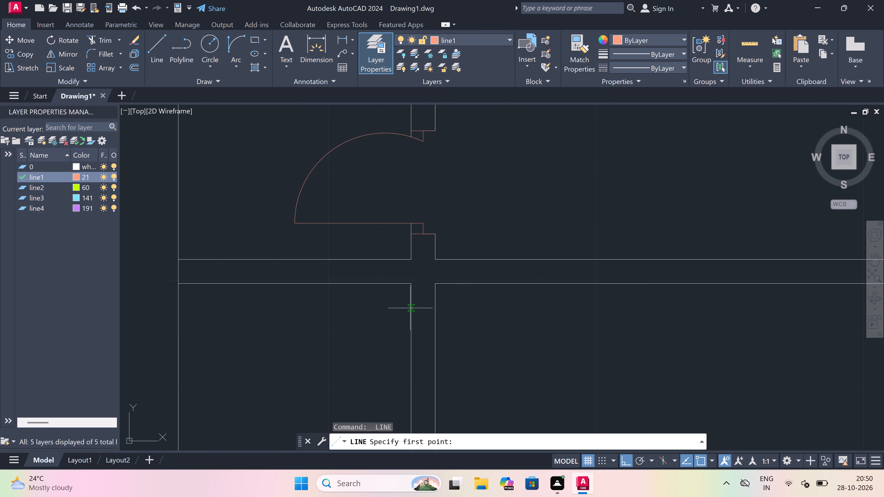
left_click_drag(410, 308, 424, 306)
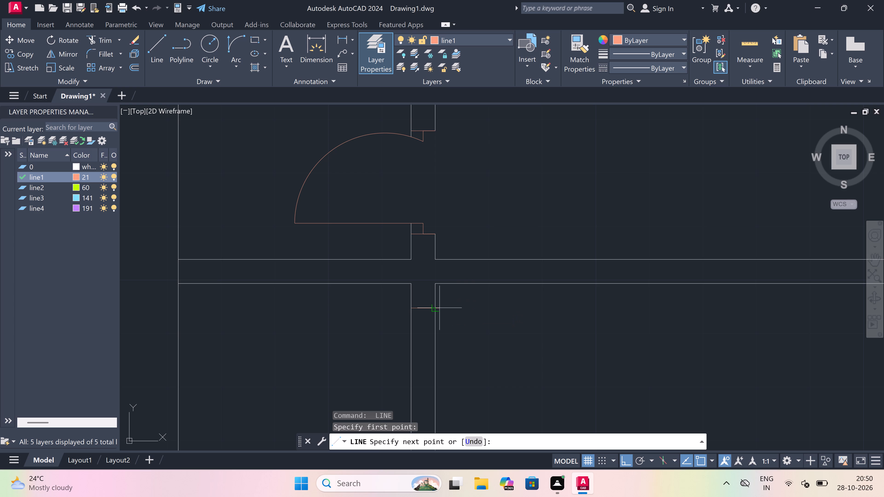
left_click(437, 308)
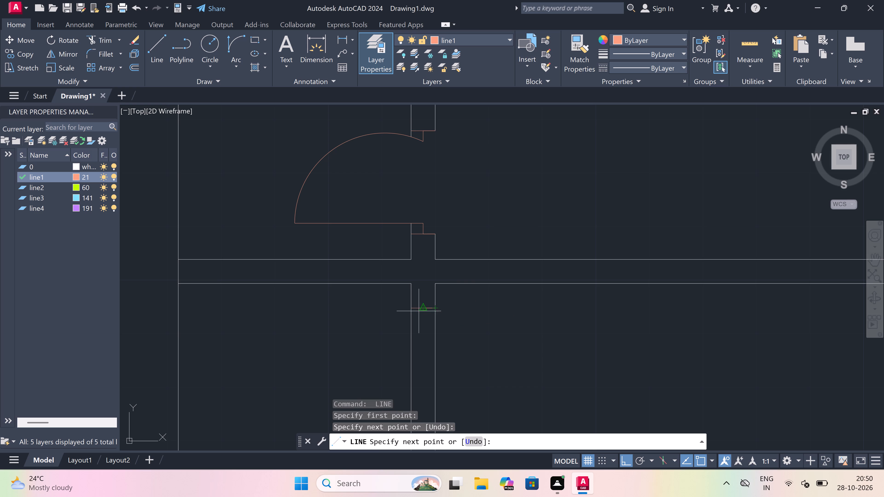
left_click(422, 309)
key("2")
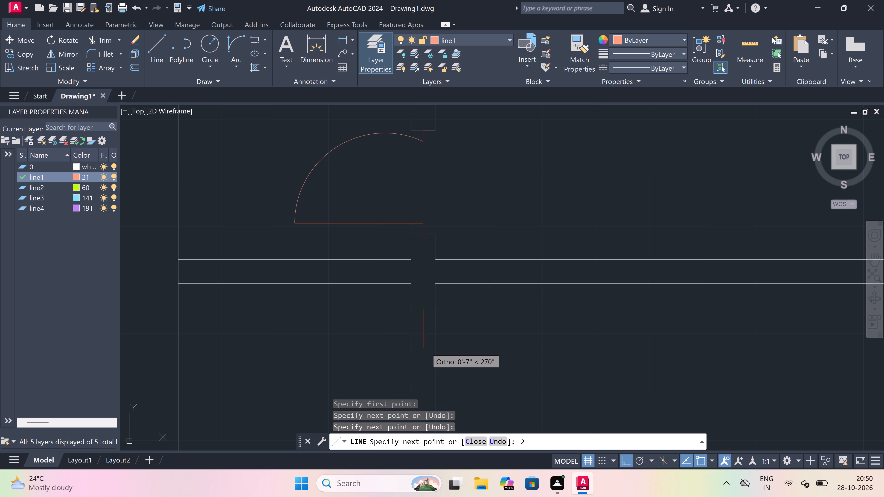
type("\"")
key("space")
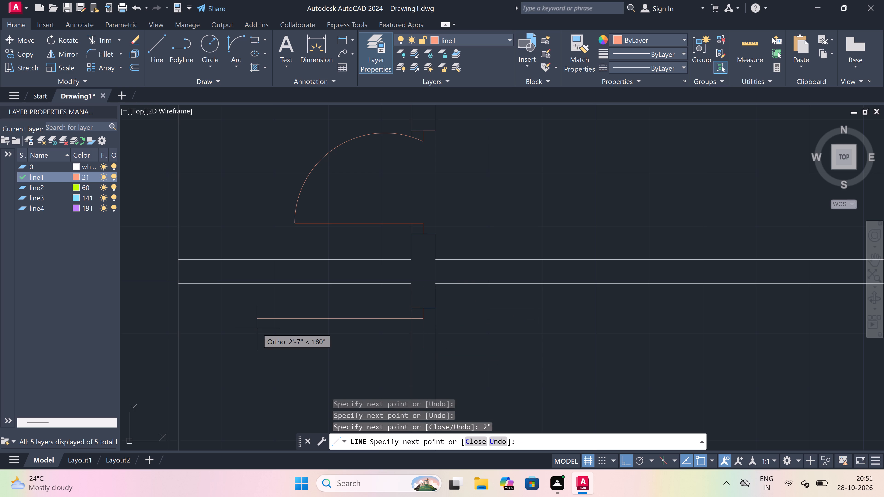
type("2'")
key("space")
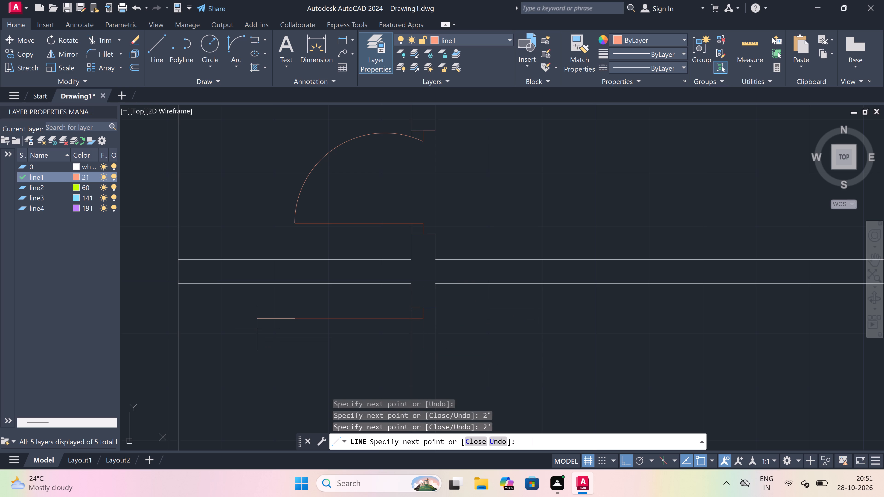
key("Escape")
Draw the tenth door's lower jamb across the same vertical wall, with a 2" stop upward from its midpoint.
key("space")
scroll(344, 208, "down", 2)
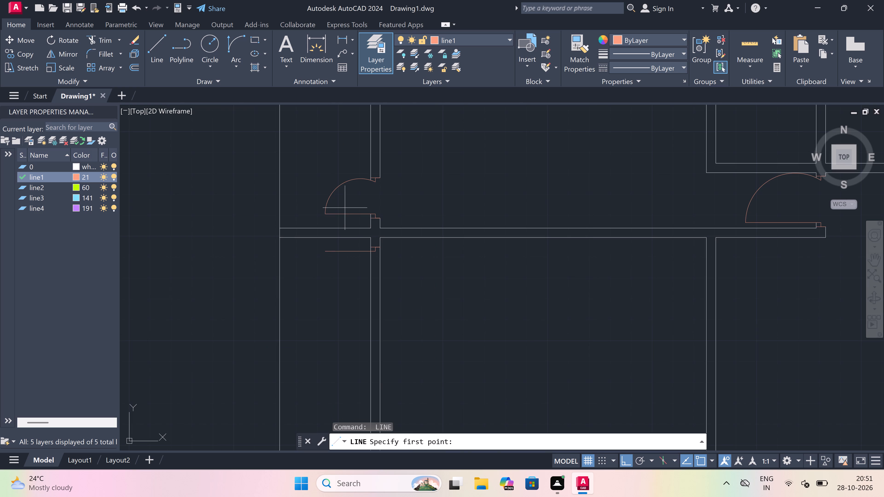
scroll(351, 237, "up", 2)
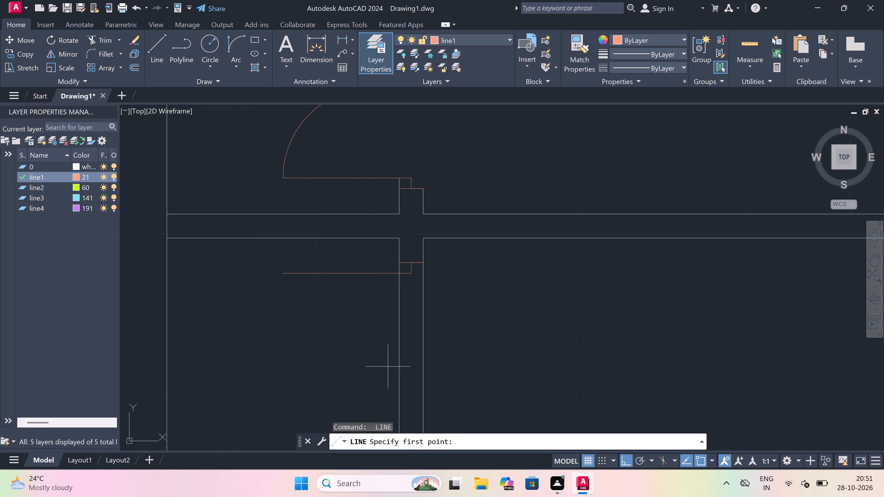
left_click(400, 370)
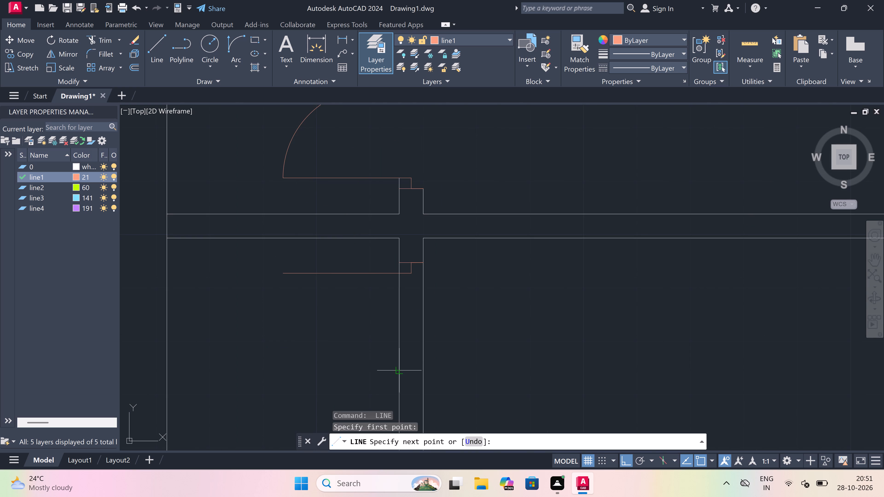
left_click(421, 371)
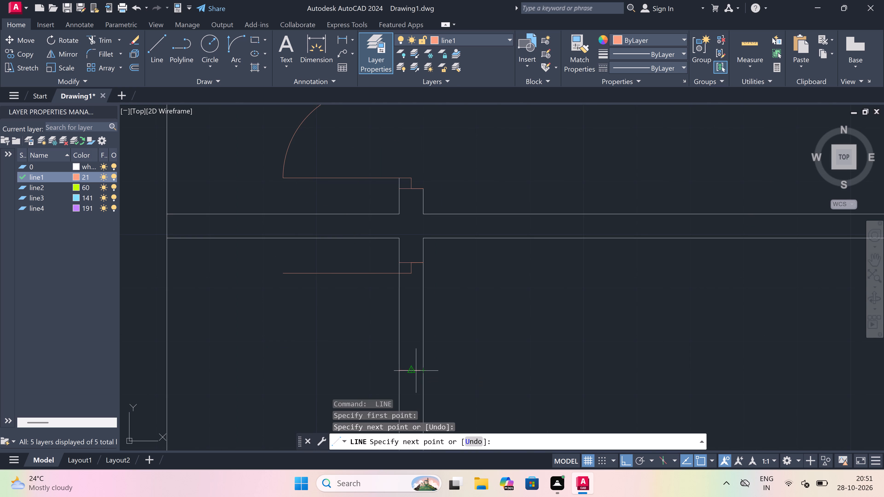
left_click(416, 370)
type("2\"")
key("space")
key("Escape")
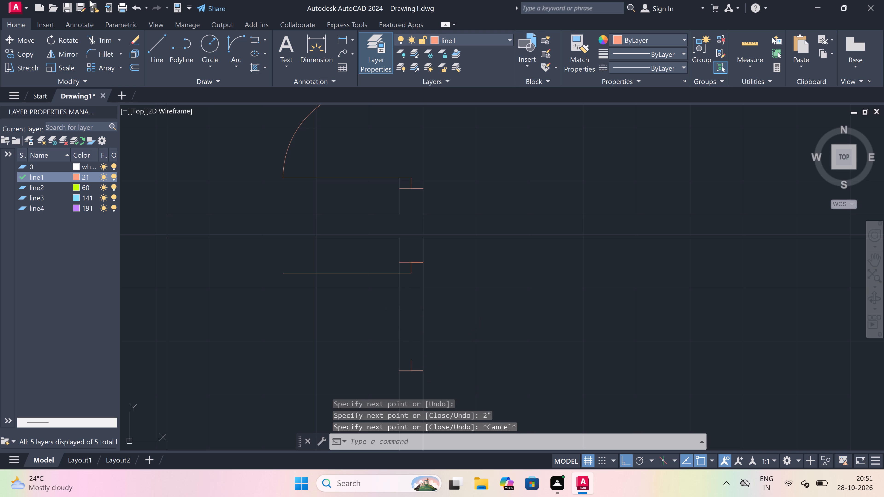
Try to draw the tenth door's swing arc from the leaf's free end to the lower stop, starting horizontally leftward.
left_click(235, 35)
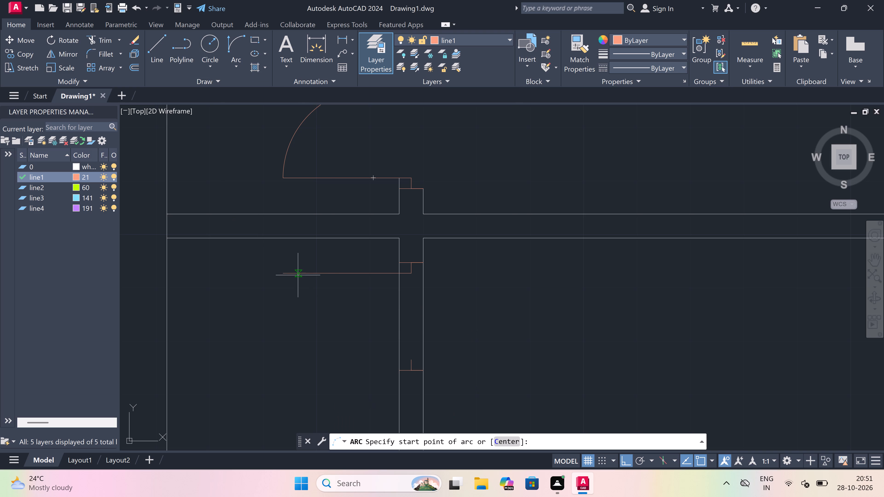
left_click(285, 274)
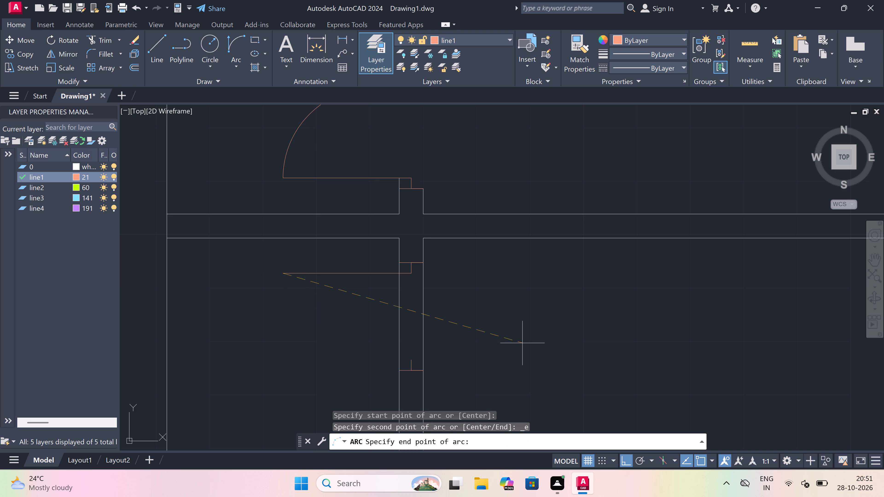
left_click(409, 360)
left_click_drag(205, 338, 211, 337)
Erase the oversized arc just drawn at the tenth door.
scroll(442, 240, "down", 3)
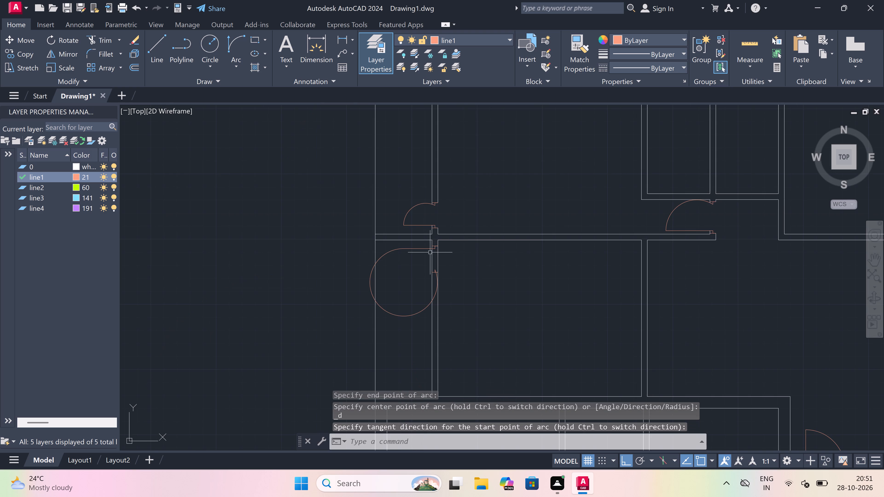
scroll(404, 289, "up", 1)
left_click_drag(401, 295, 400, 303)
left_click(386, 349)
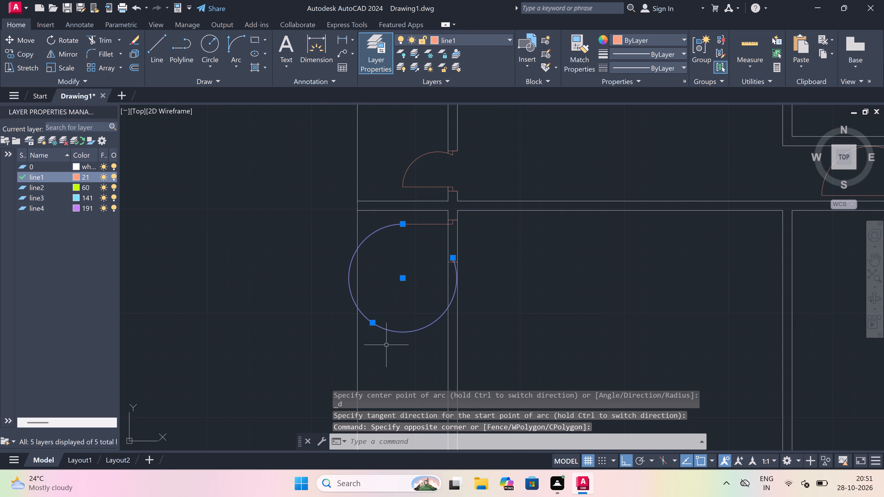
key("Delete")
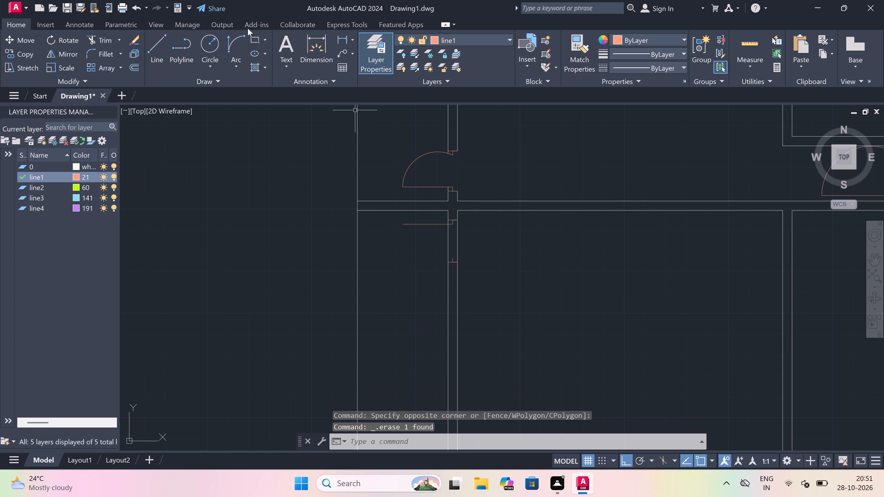
Draw the tenth door's swing arc from the leaf's free end to the lower jamb's stop, starting vertically downward.
left_click(241, 39)
scroll(448, 239, "up", 2)
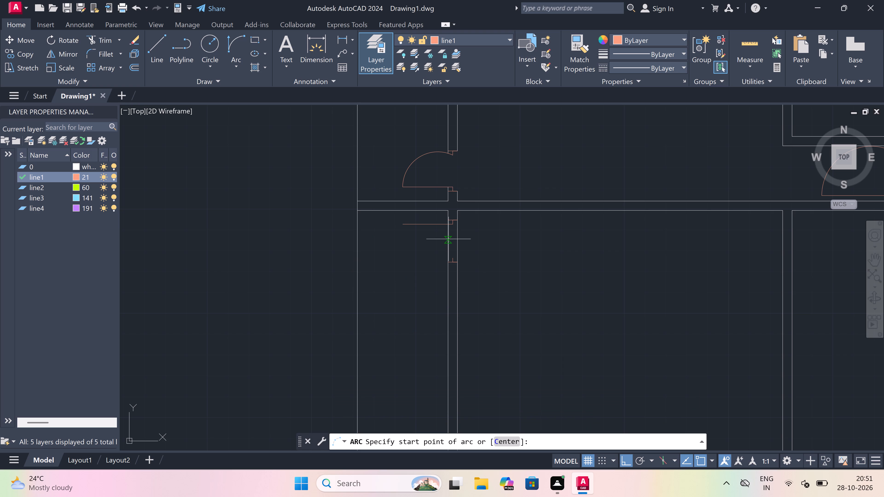
scroll(448, 239, "up", 1)
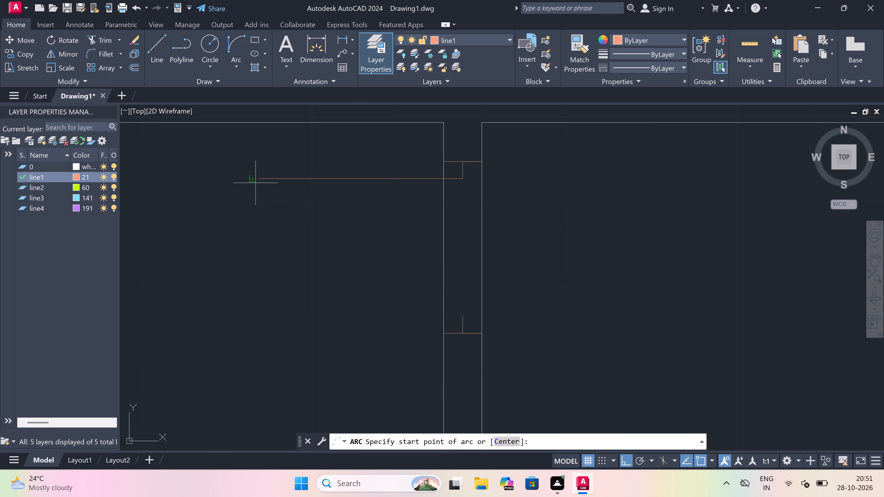
left_click(259, 182)
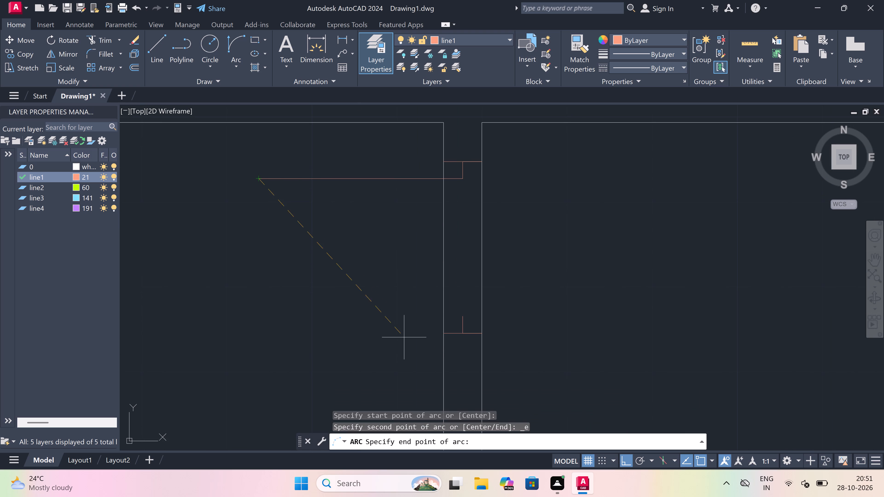
left_click(464, 313)
left_click(298, 340)
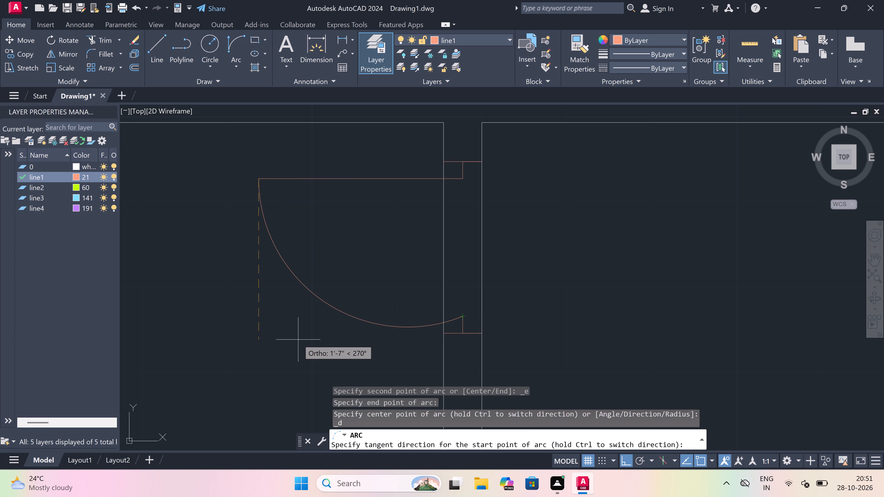
Trim both vertical wall lines between the tenth door's jambs to open the doorway.
key("t")
key("r")
key("space")
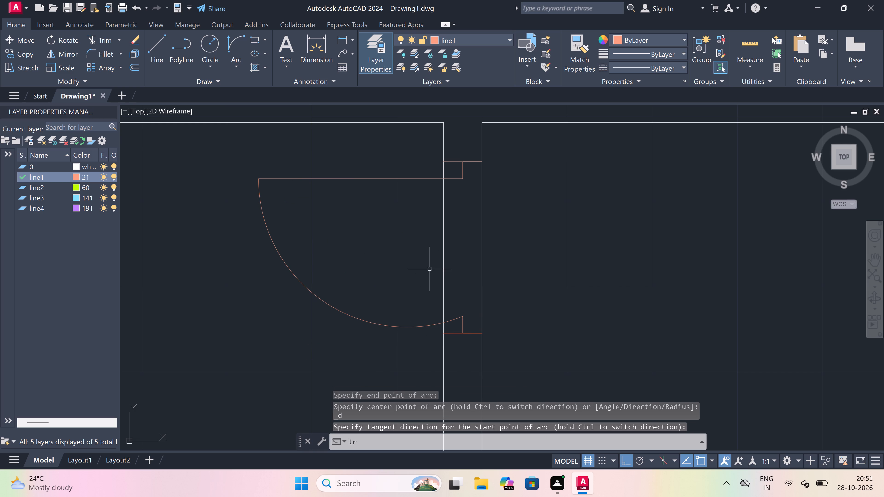
left_click_drag(428, 268, 433, 268)
left_click(543, 262)
key("Escape")
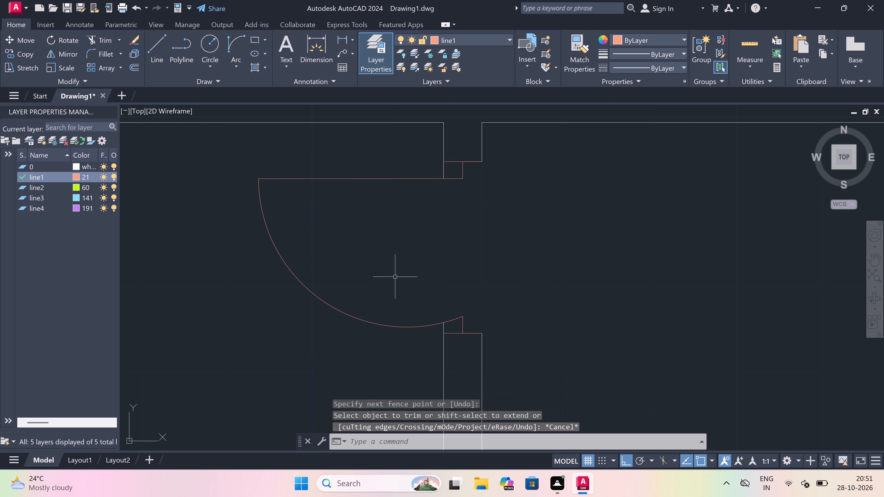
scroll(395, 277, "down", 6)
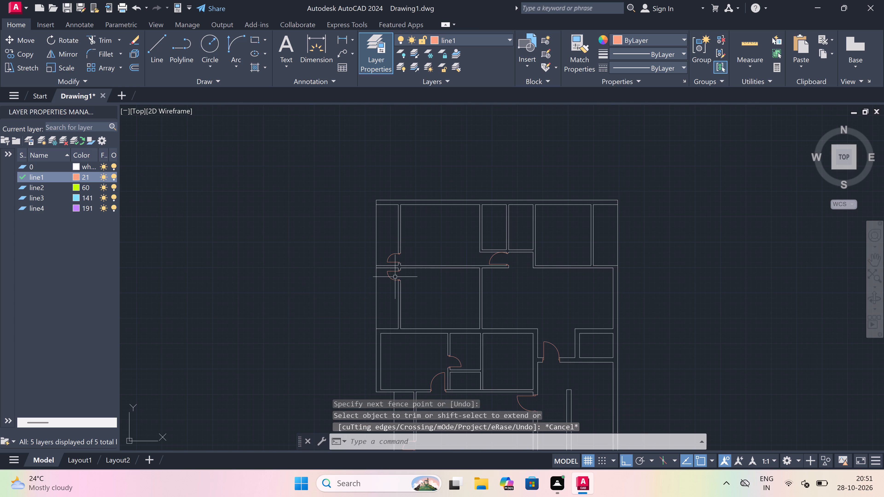
Draw the eleventh door's upper jamb across the vertical wall just below the middle horizontal wall, with a 2" stop and a 3' leaf leftward.
key("l")
key("space")
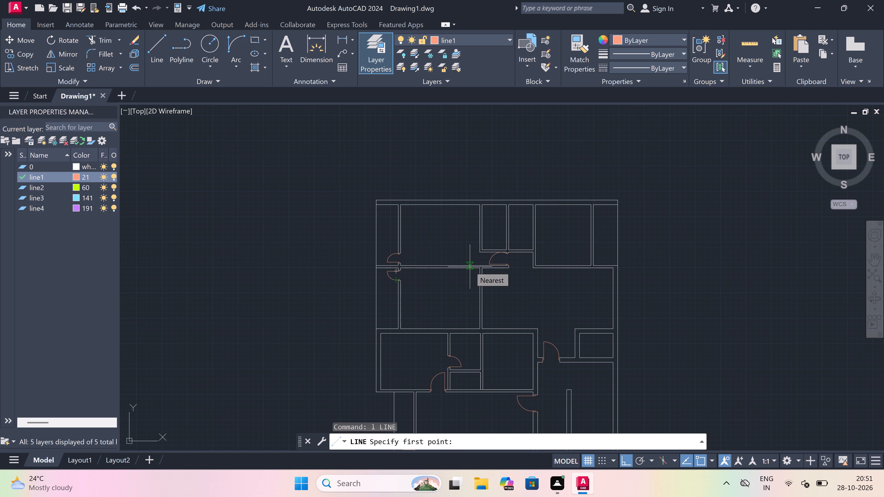
scroll(470, 267, "up", 2)
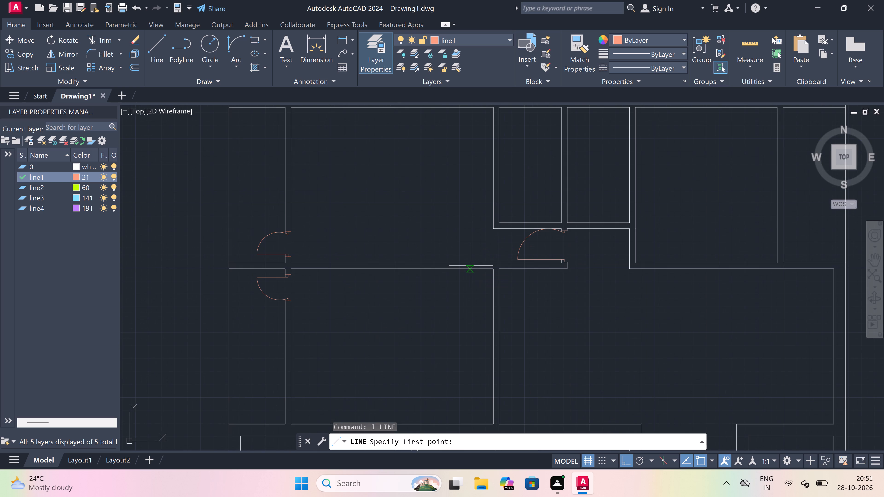
scroll(502, 270, "up", 2)
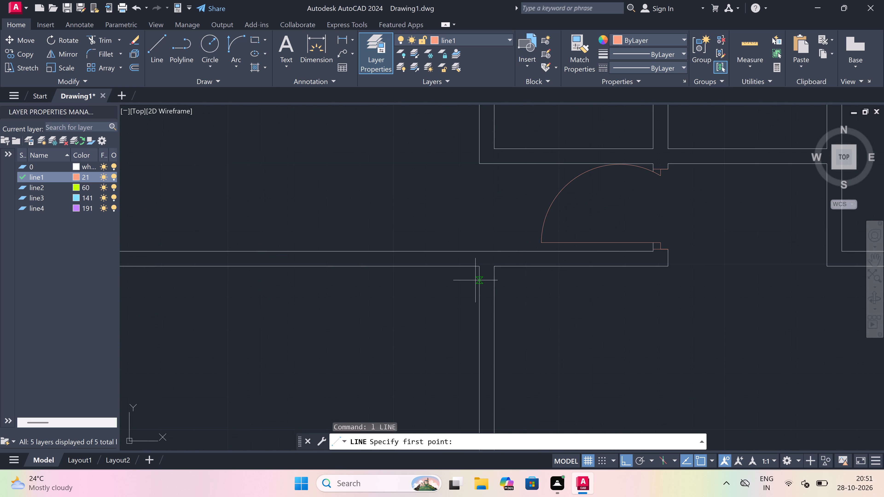
scroll(475, 278, "up", 2)
left_click(485, 272)
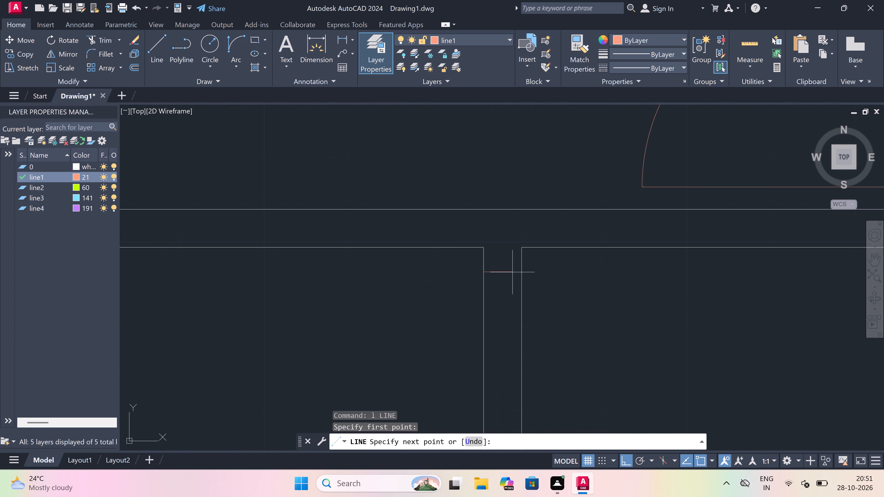
left_click(522, 272)
left_click(500, 272)
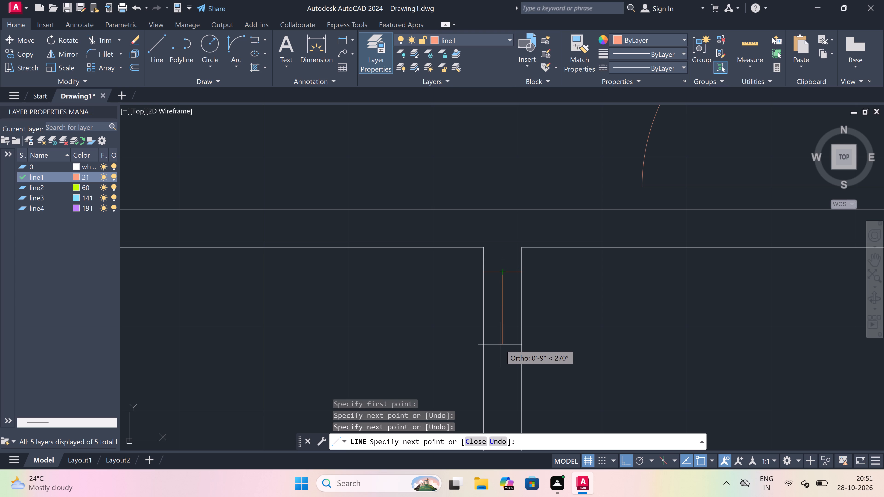
key("2")
key("shift+quotedbl")
key("space")
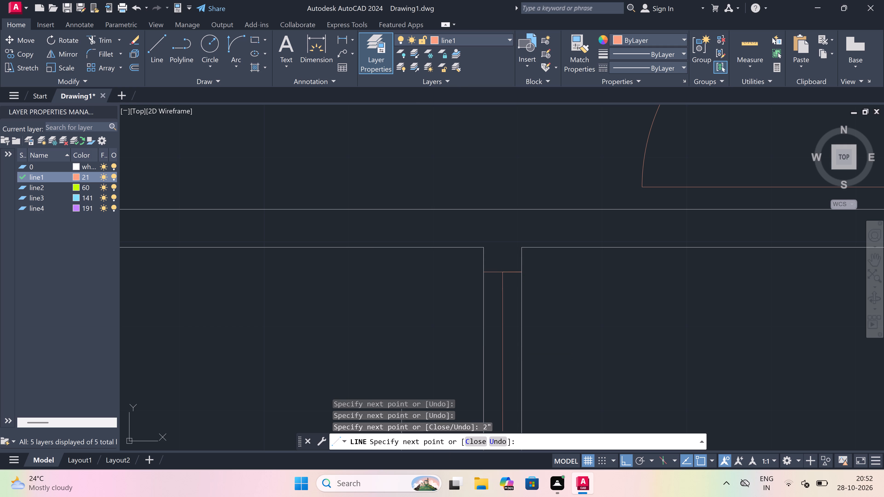
type("3'")
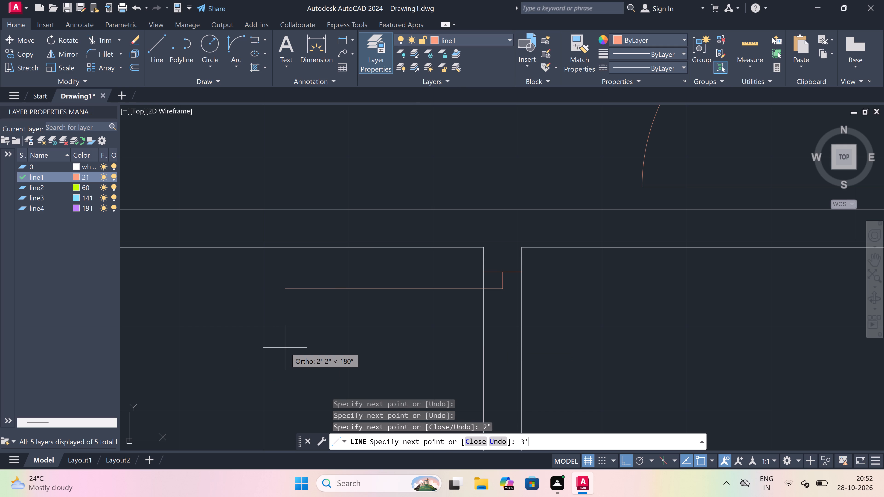
key("space")
key("Escape")
Draw the eleventh door's lower jamb line across the vertical wall, with a 2" stop upward from its midpoint.
key("space")
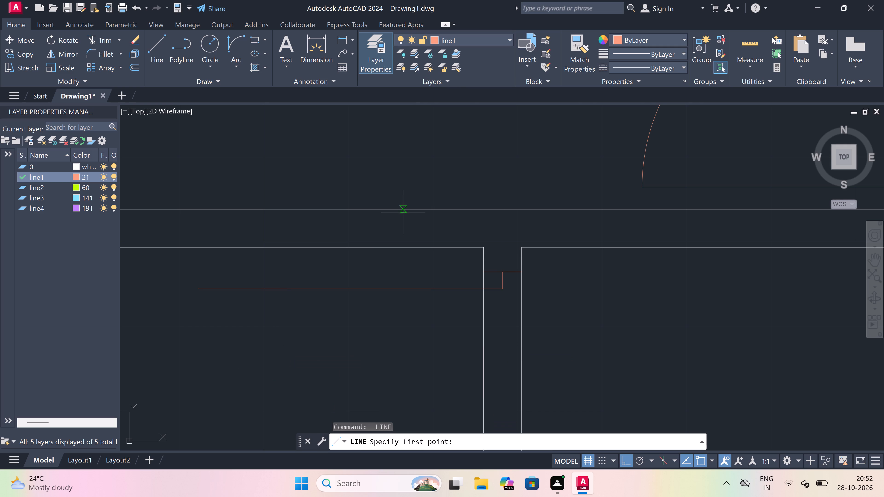
scroll(403, 212, "down", 4)
scroll(409, 231, "up", 1)
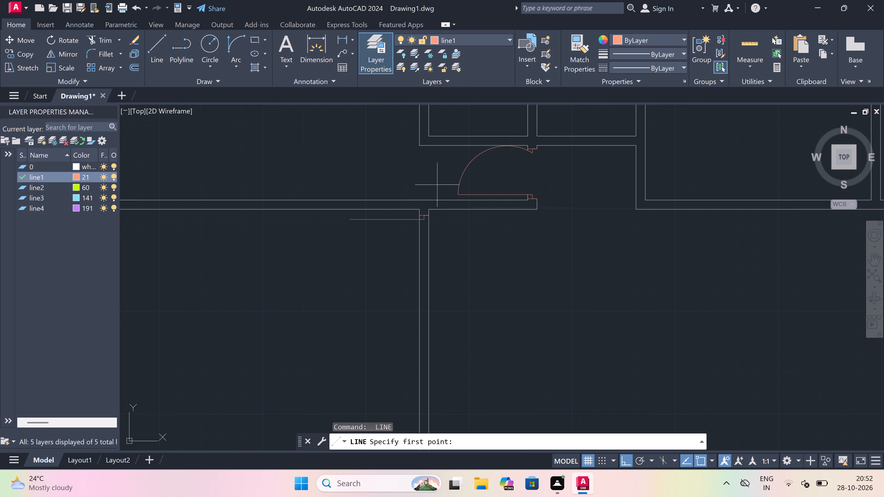
scroll(438, 183, "up", 1)
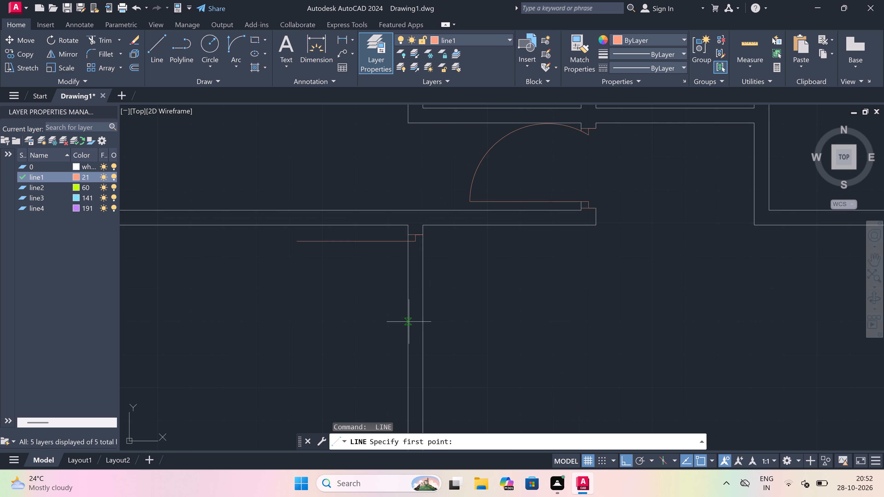
left_click(409, 322)
left_click(425, 322)
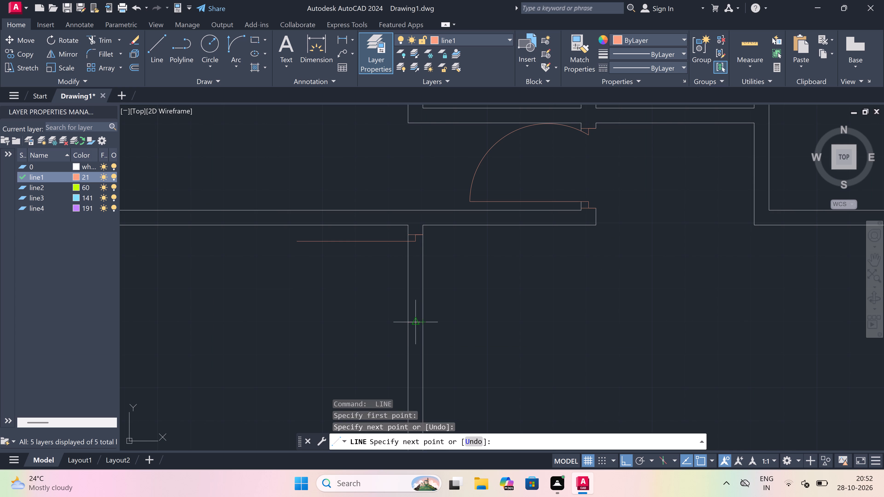
left_click_drag(417, 321, 416, 291)
key("2")
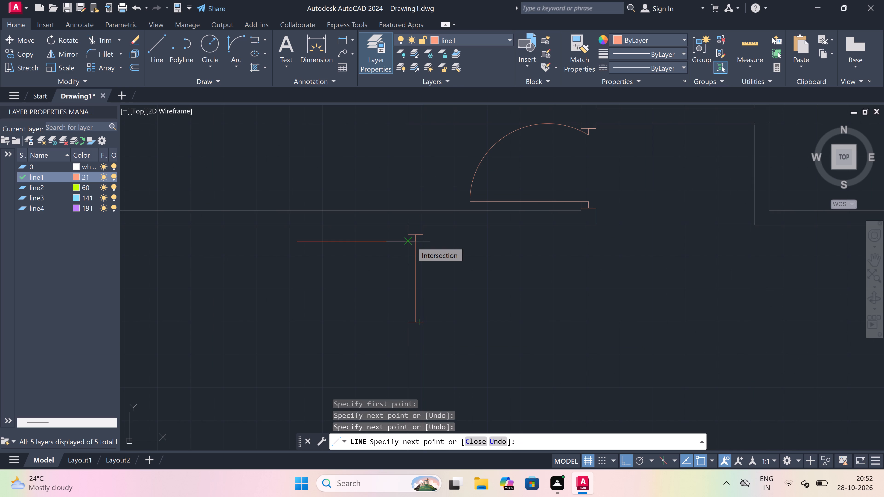
type("\"")
key("space")
key("Escape")
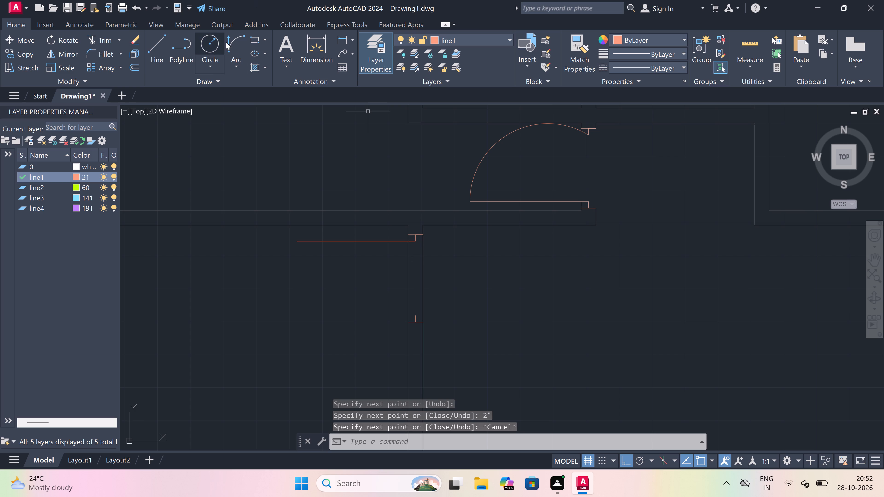
Draw the eleventh door's swing arc from the leaf's free end to the lower jamb's stop, starting vertically downward.
left_click(237, 41)
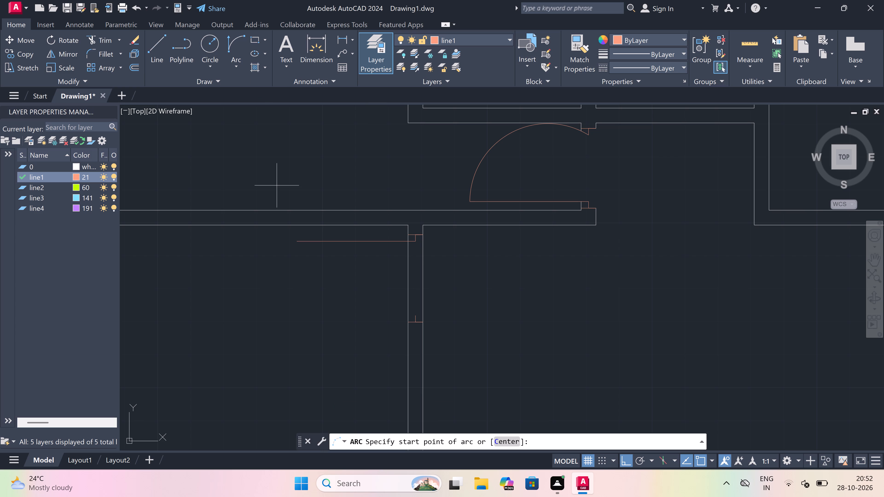
left_click_drag(301, 239, 306, 249)
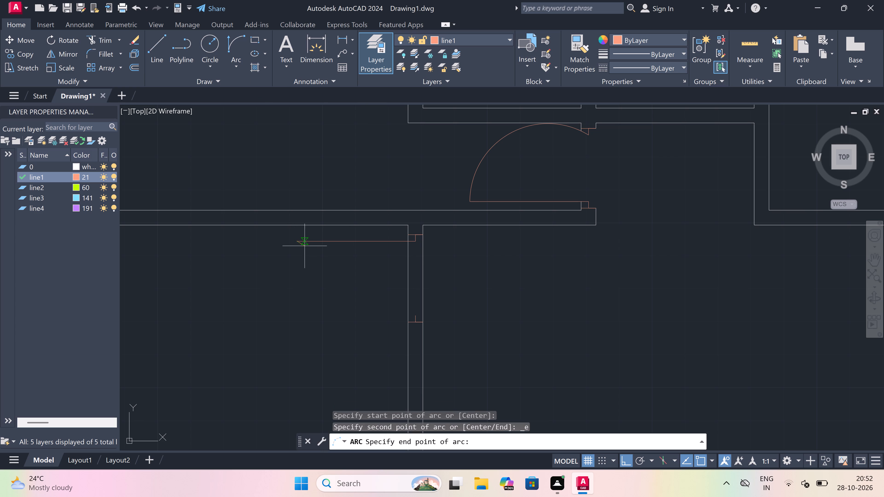
left_click_drag(414, 313, 408, 312)
left_click(327, 340)
Trim both vertical wall lines between the eleventh door's jambs to open the doorway.
key("t")
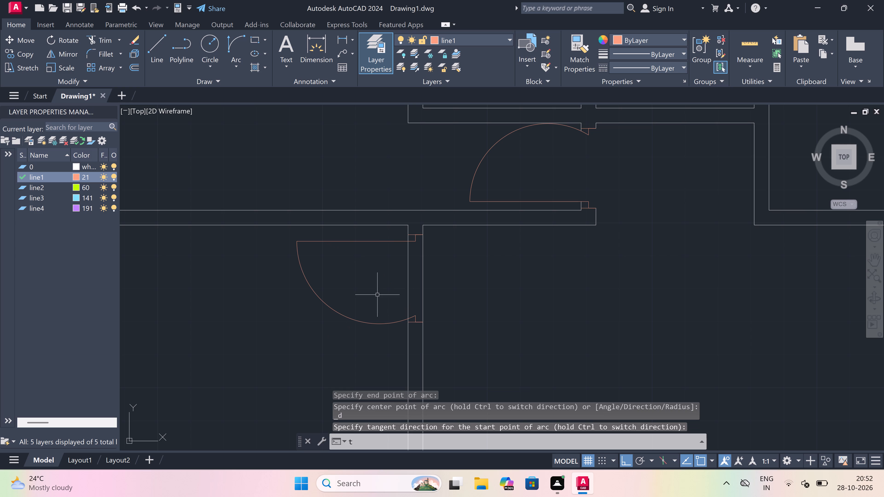
key("r")
key("space")
left_click_drag(368, 285, 385, 283)
left_click_drag(555, 277, 551, 277)
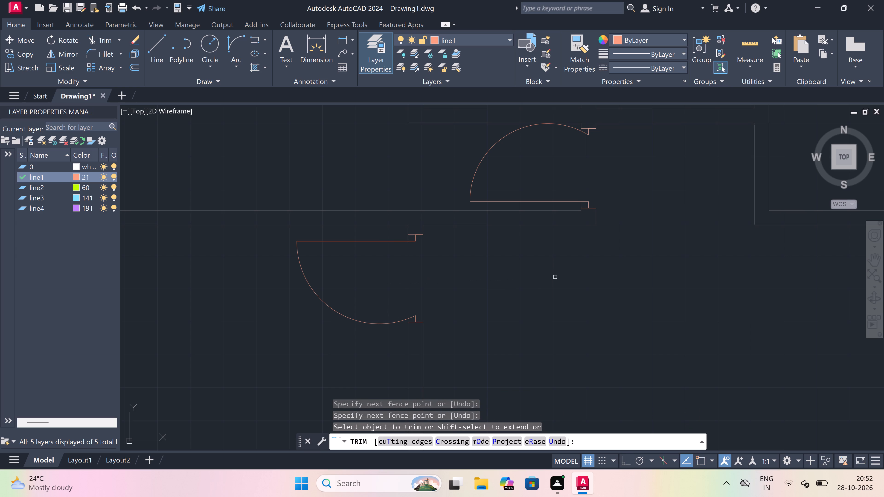
key("Escape")
Draw the twelfth door's left jamb across the bottom wall of the left small upper room, with a 2" stop rightward and a 2' leaf upward.
scroll(370, 269, "down", 6)
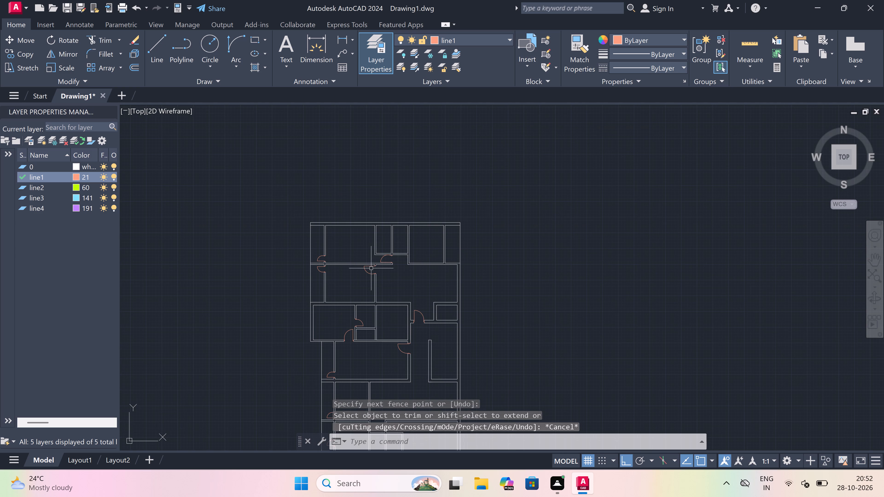
type("l")
key("space")
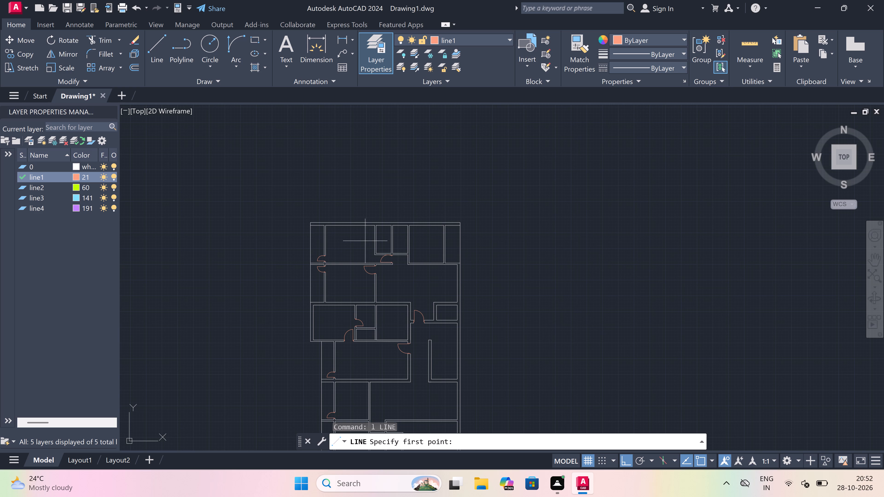
scroll(375, 253, "up", 3)
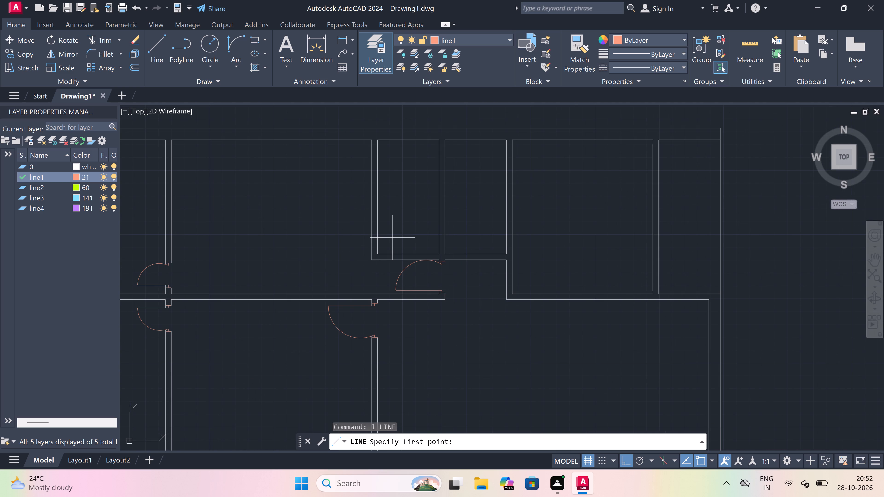
scroll(392, 254, "up", 2)
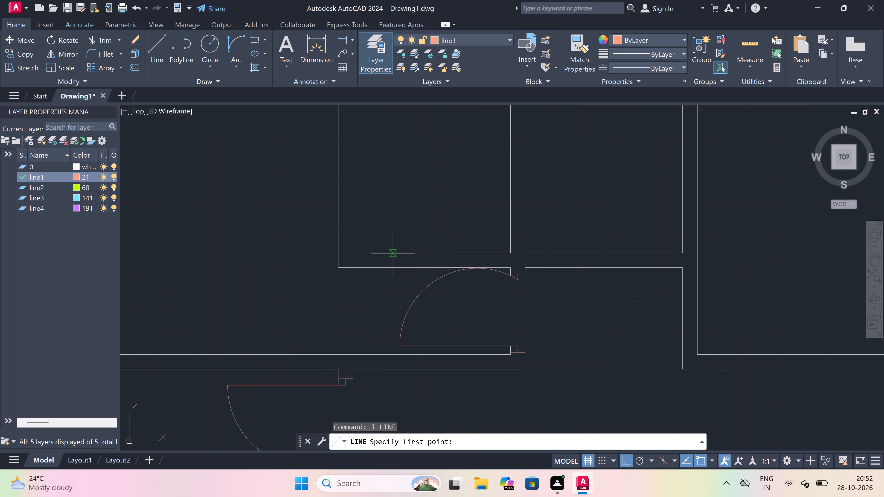
scroll(500, 271, "up", 2)
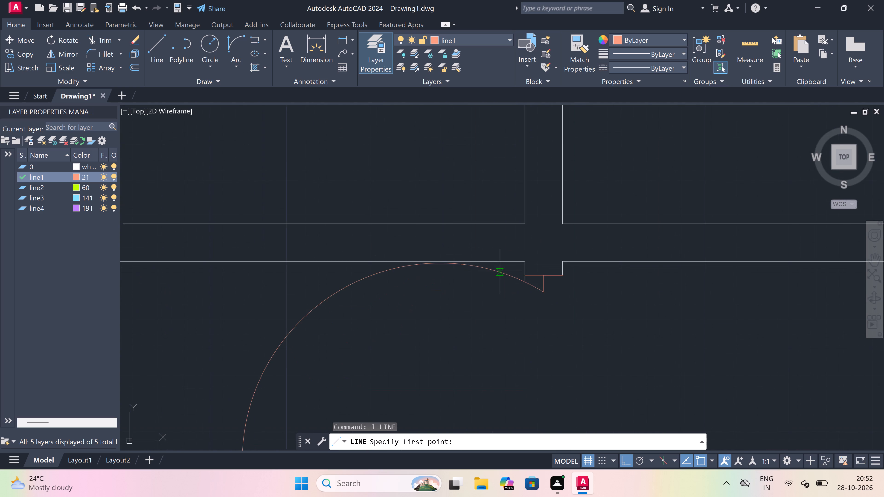
scroll(500, 271, "down", 2)
scroll(372, 249, "up", 2)
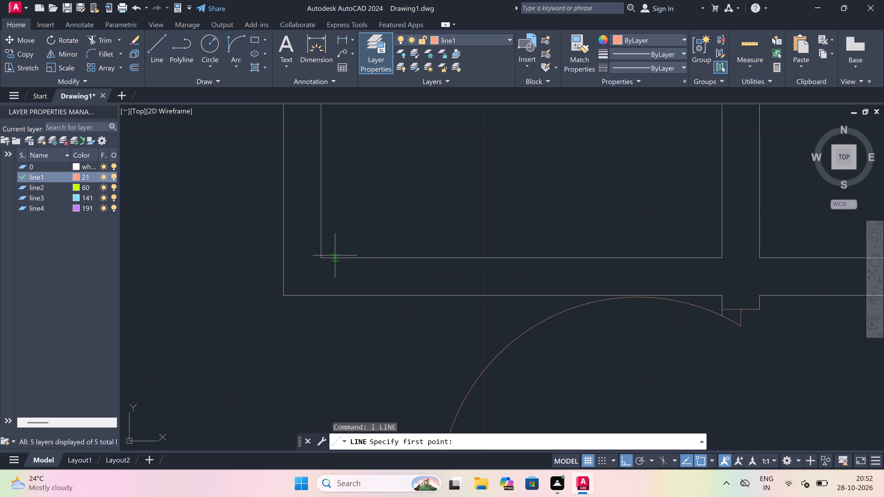
left_click_drag(335, 255, 337, 269)
left_click(337, 299)
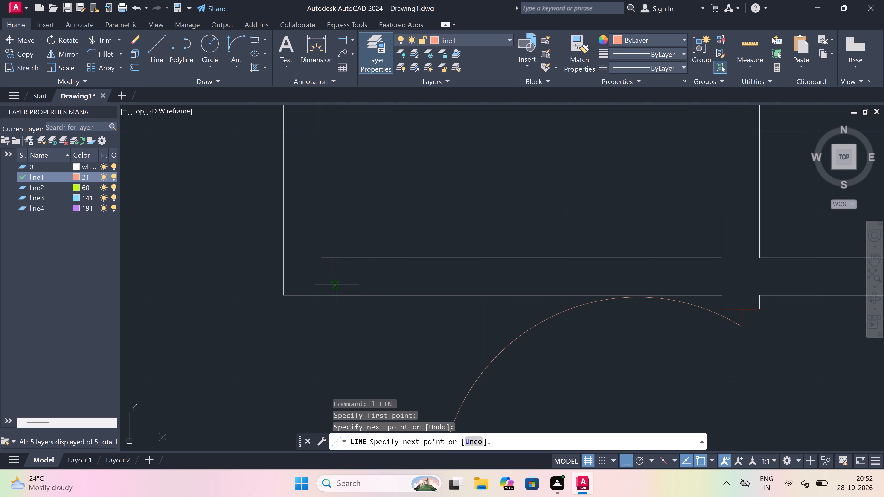
left_click_drag(336, 276, 357, 276)
key("2")
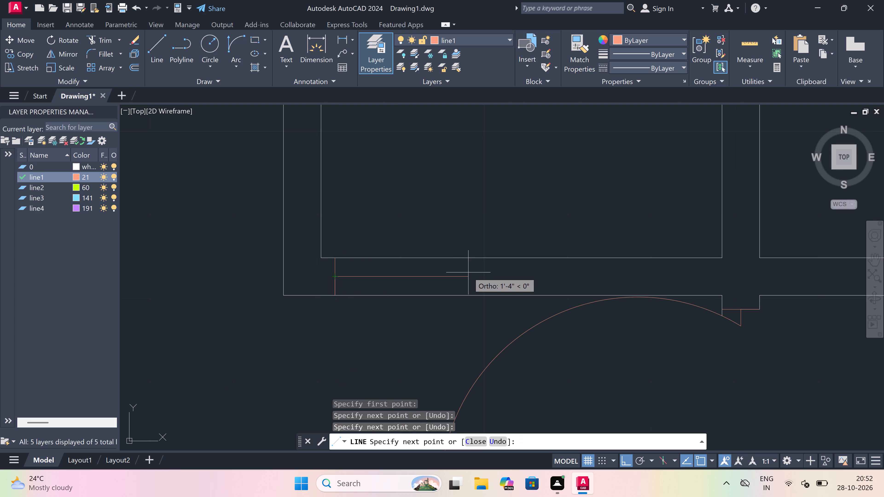
key("shift+quotedbl")
key("space")
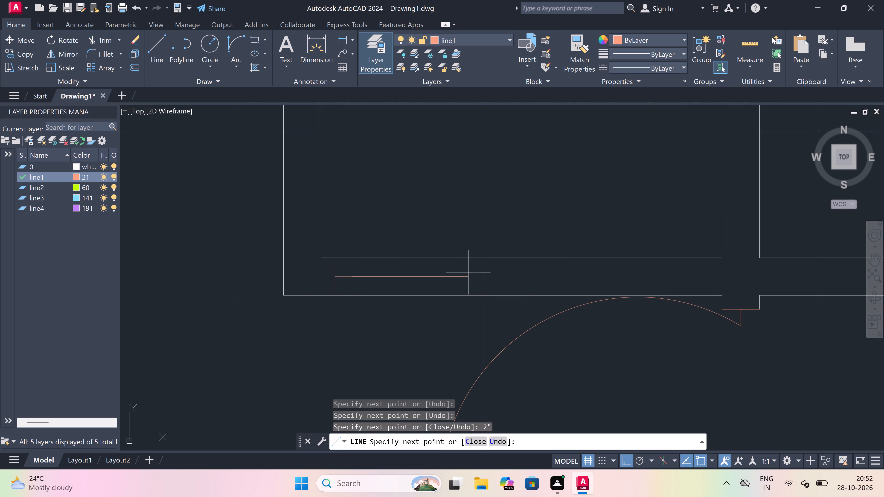
type("2'")
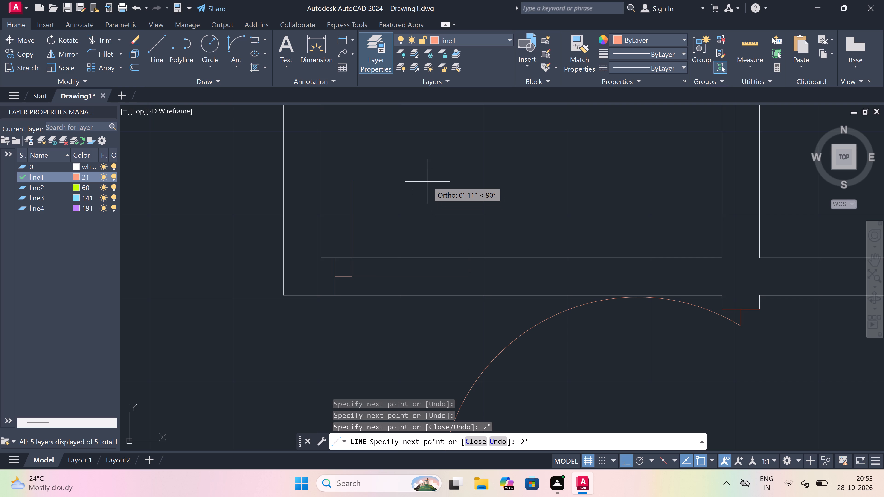
key("space")
key("Escape")
Draw the twelfth door's right jamb across the small room's bottom wall, with a 2" stop leftward from its midpoint.
key("space")
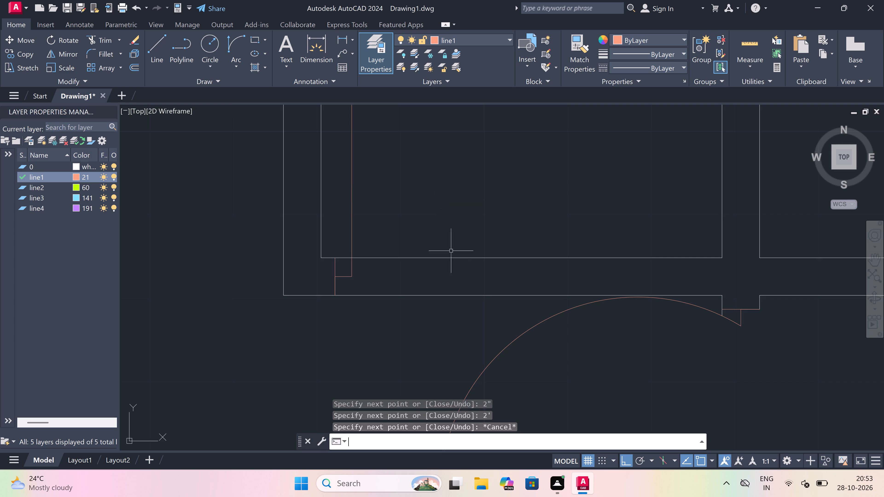
scroll(437, 322, "down", 3)
scroll(460, 300, "up", 1)
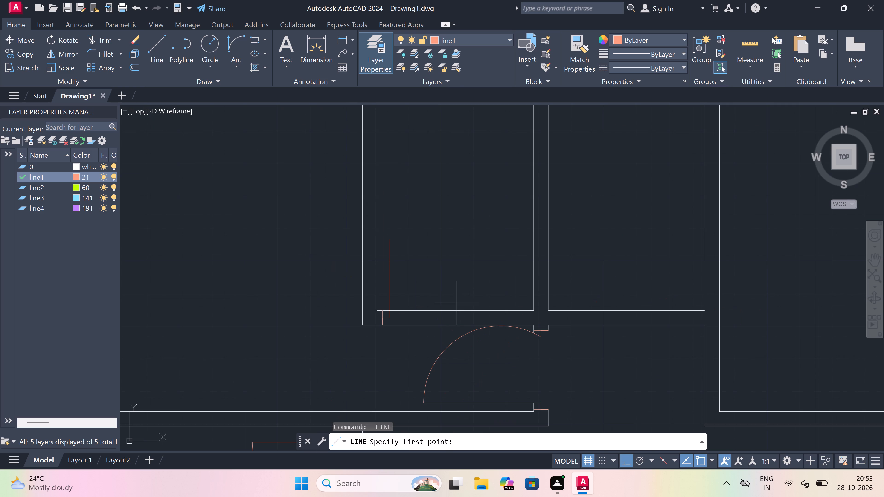
scroll(445, 308, "up", 2)
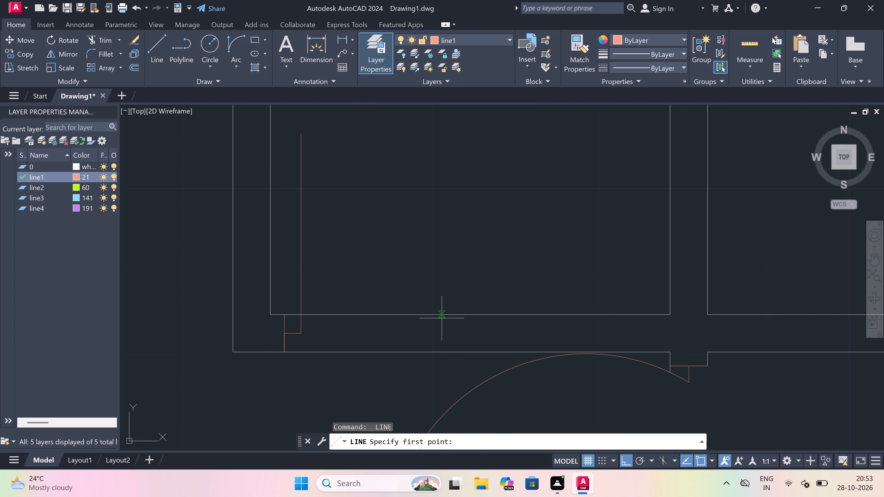
left_click(443, 317)
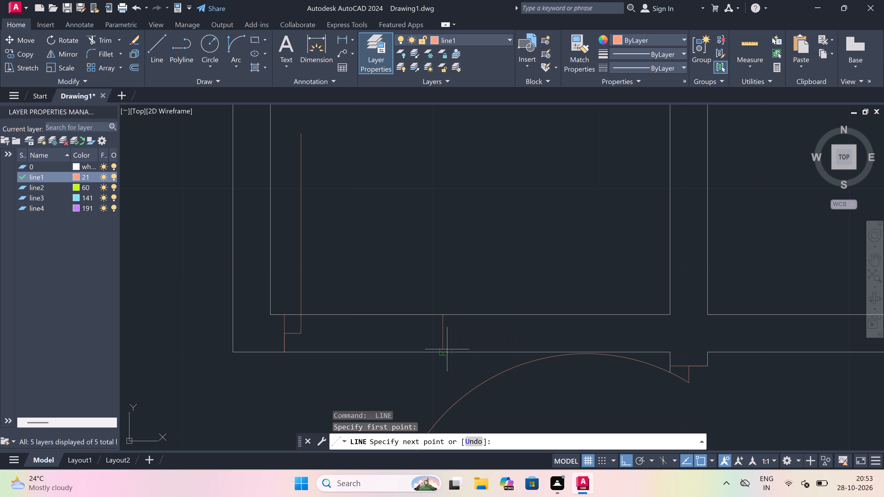
left_click(447, 349)
left_click(443, 327)
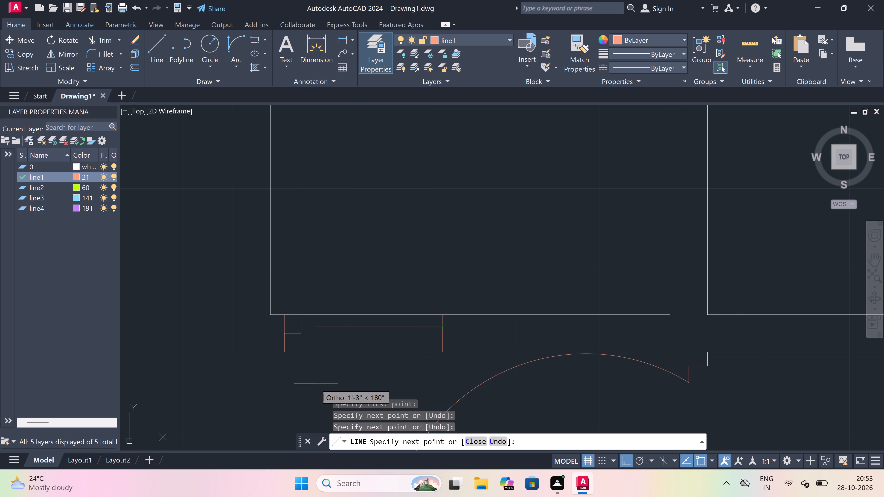
key("ctrl+z")
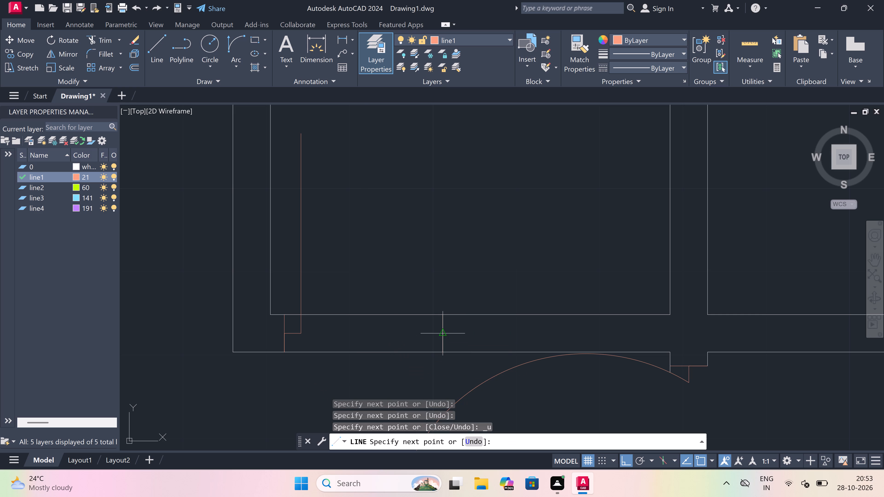
left_click_drag(444, 335, 417, 338)
key("2")
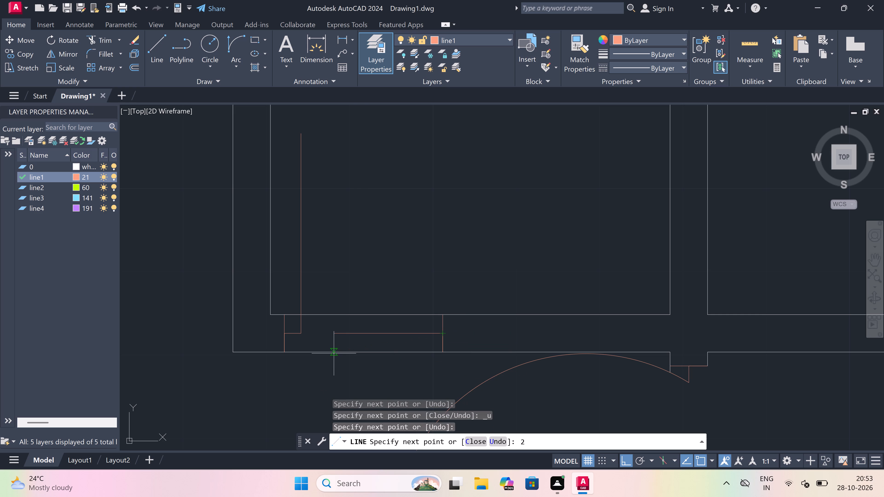
type("\"")
key("space")
key("Escape")
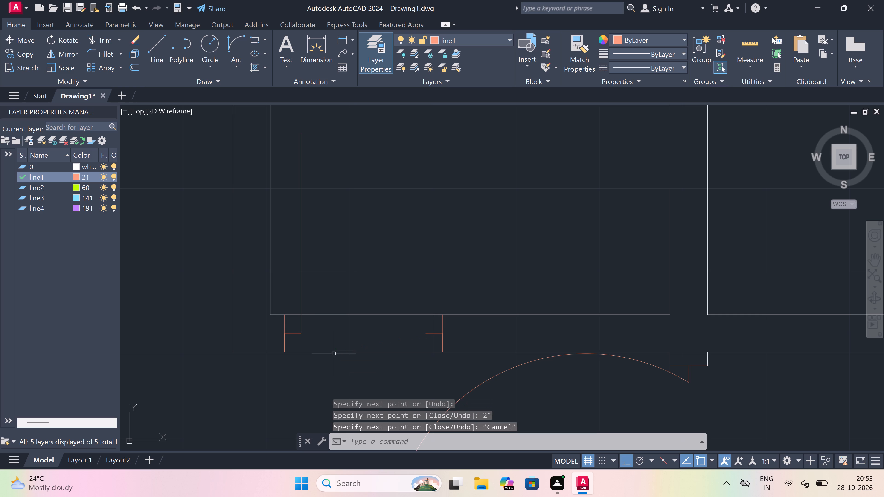
Draw the twelfth door's swing arc from the leaf's free end to the right jamb's stop, starting horizontally rightward.
left_click(229, 43)
left_click_drag(303, 135, 312, 142)
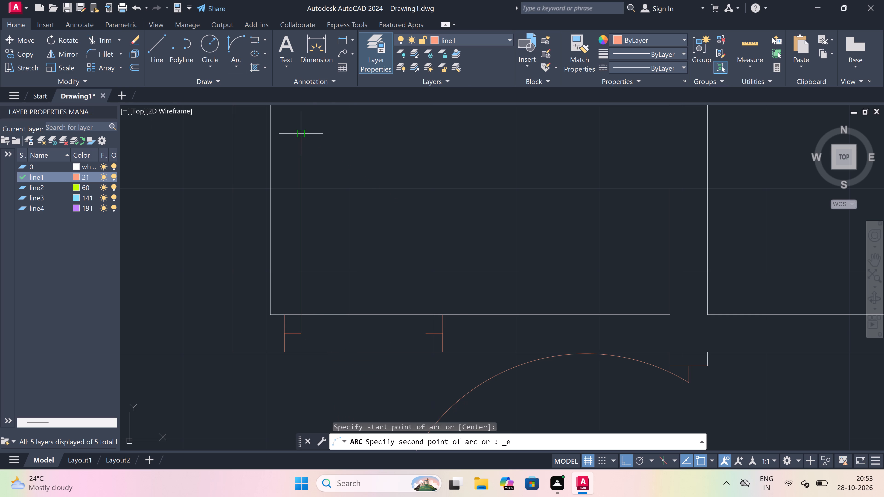
left_click_drag(424, 331, 425, 322)
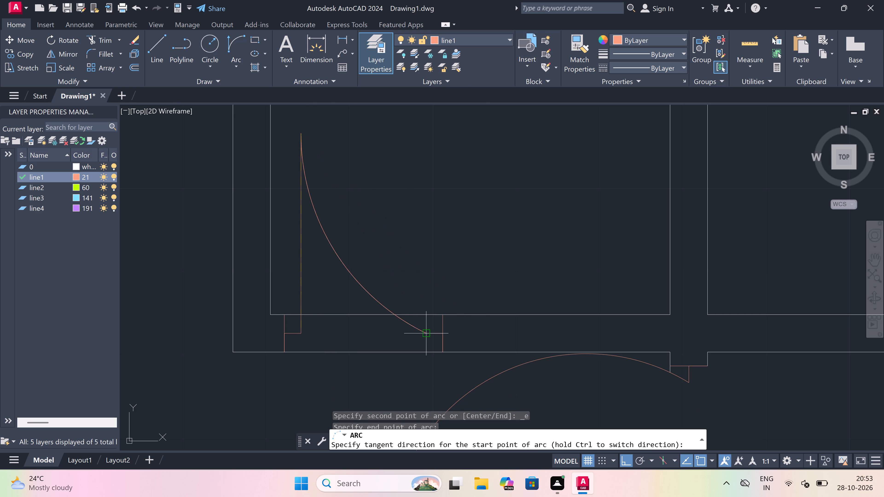
left_click(468, 159)
Trim both horizontal wall lines between the twelfth door's jambs to open the doorway.
type("tr")
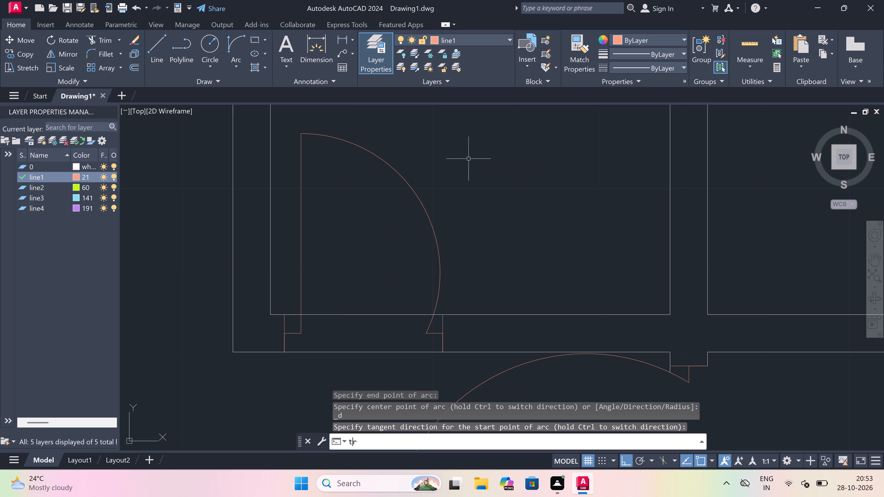
key("space")
left_click(382, 284)
scroll(382, 284, "down", 3)
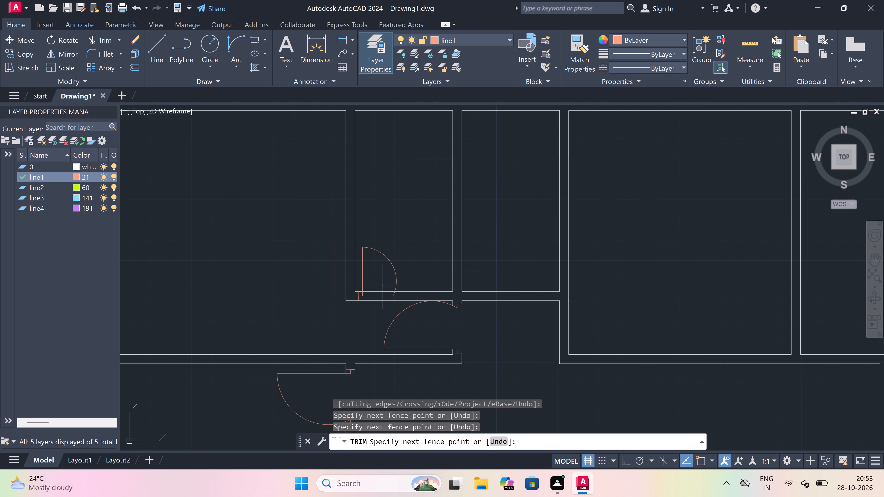
left_click(381, 306)
key("Escape")
Draw the thirteenth door's left jamb across the bottom wall of the right small upper room, with a 2" stop rightward and a 2' leaf upward.
scroll(381, 304, "down", 4)
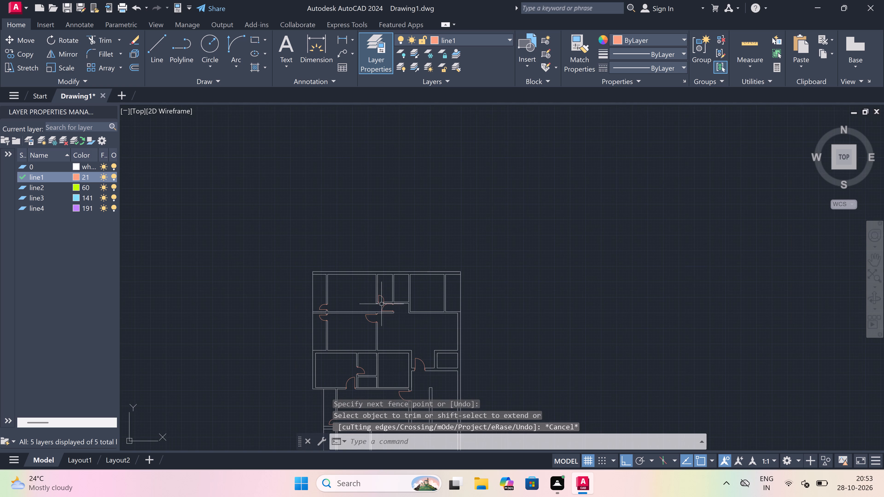
scroll(416, 291, "up", 1)
key("l")
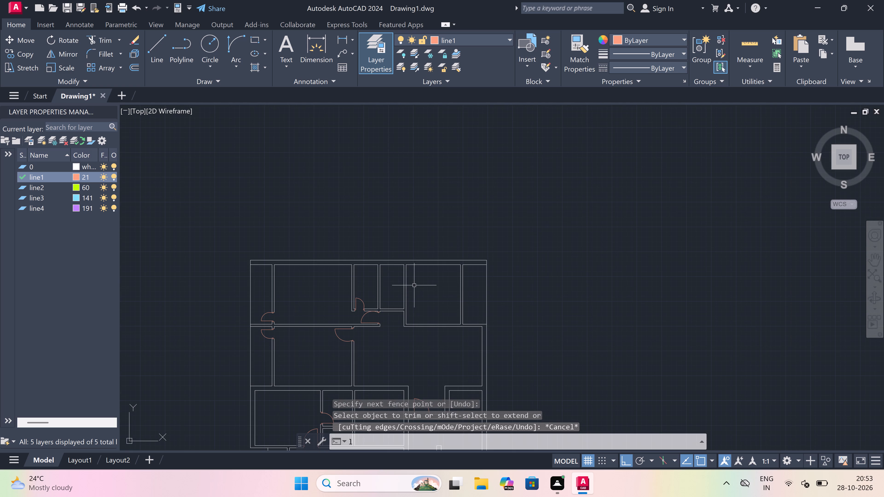
key("space")
scroll(373, 308, "up", 4)
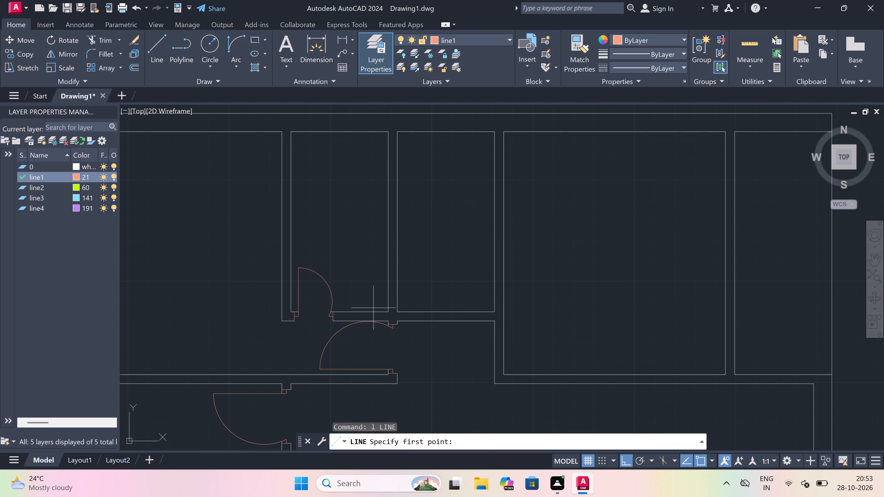
scroll(405, 312, "up", 1)
left_click(403, 311)
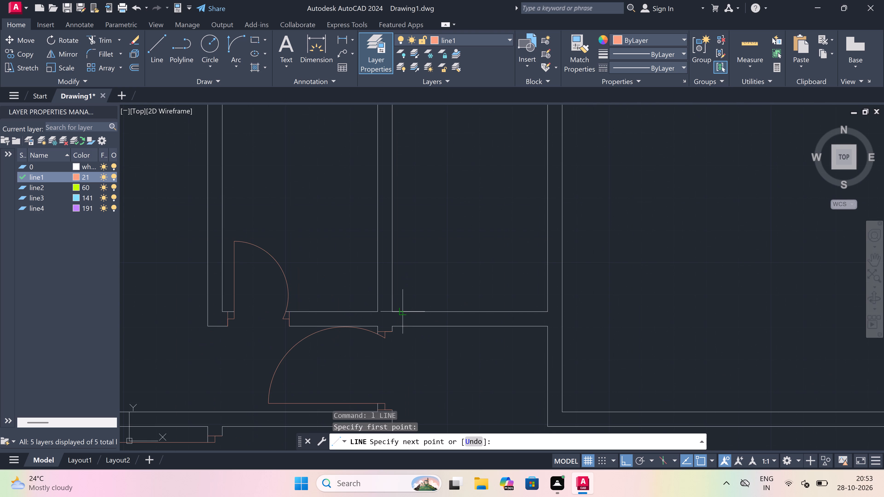
scroll(407, 318, "up", 2)
left_click_drag(396, 341, 397, 336)
left_click(397, 324)
key("2")
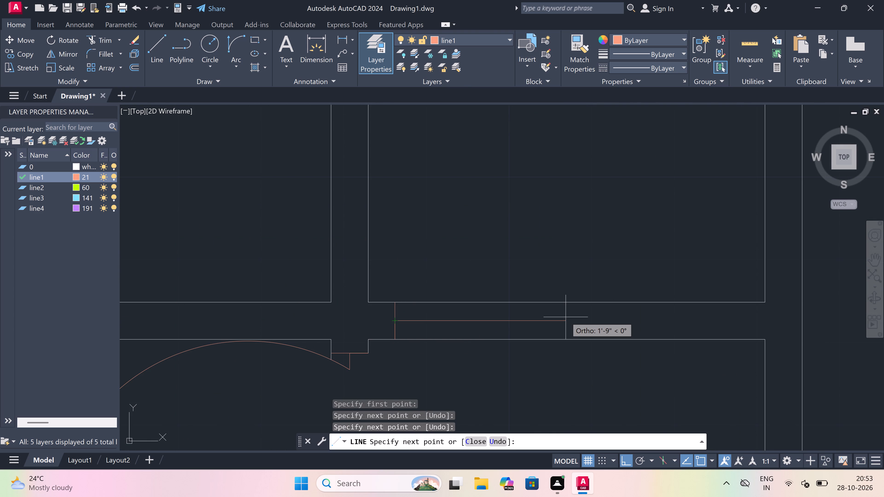
key("shift+quotedbl")
key("space")
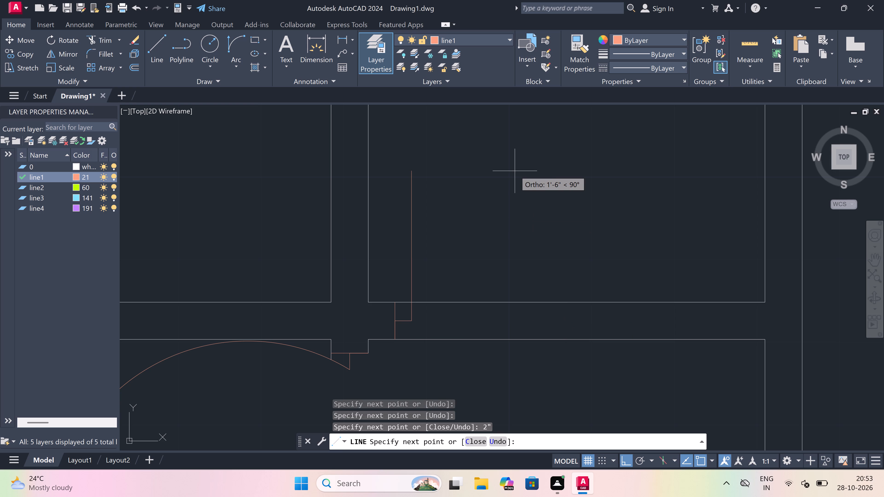
type("2'")
key("space")
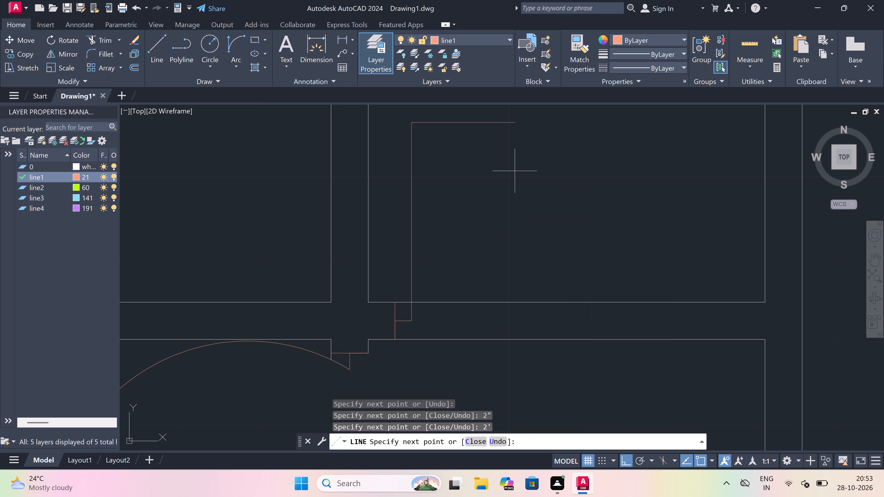
key("Escape")
Draw the thirteenth door's right jamb across the same bottom wall, with a 2" stop leftward from its midpoint.
key("space")
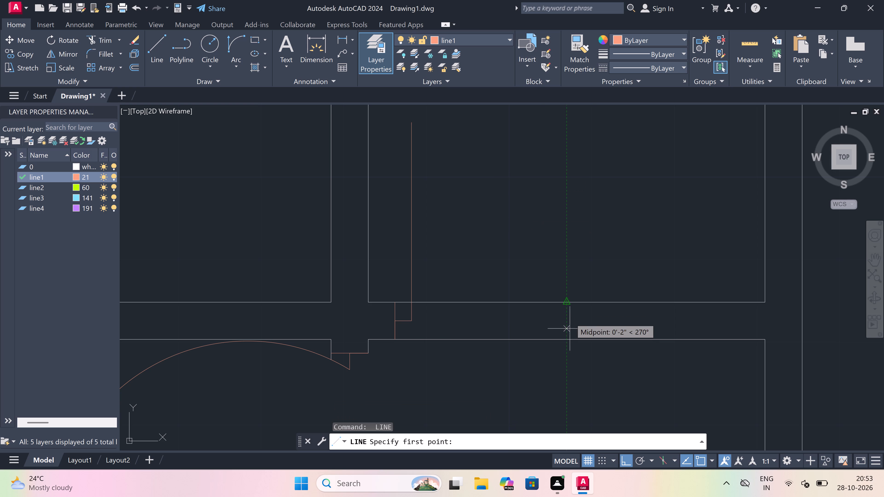
left_click(571, 304)
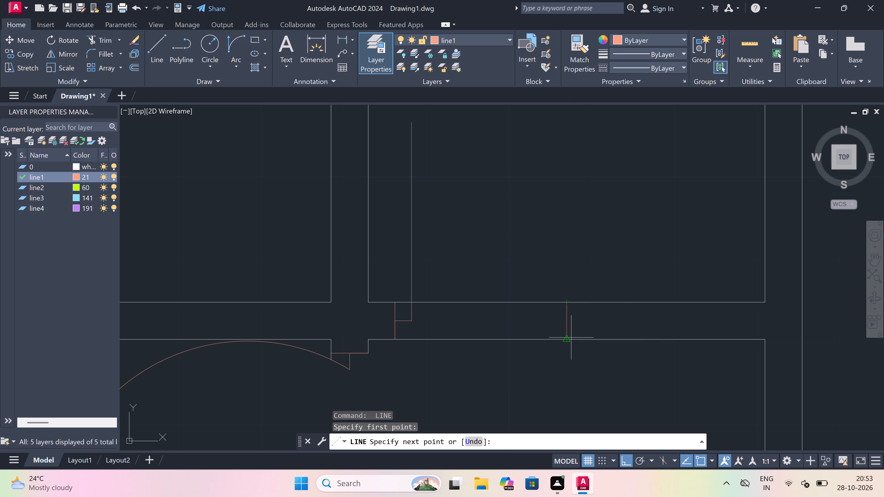
left_click(571, 338)
left_click(565, 320)
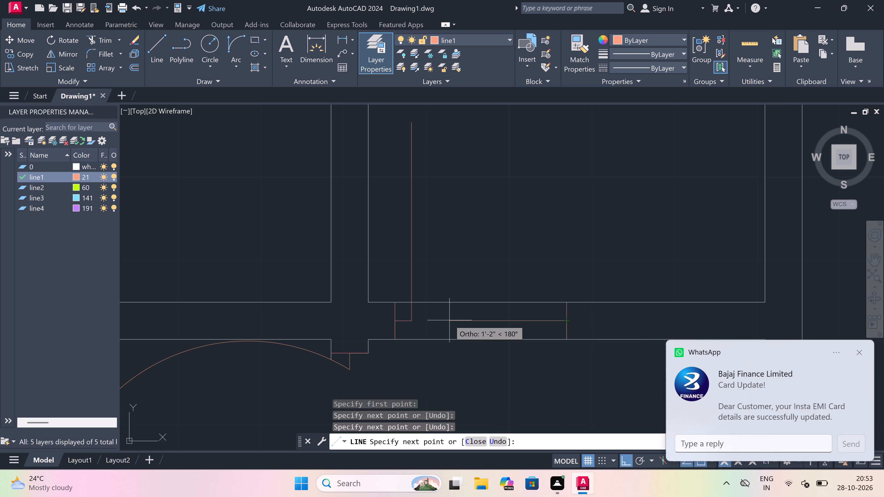
type("2\"")
key("space")
key("Escape")
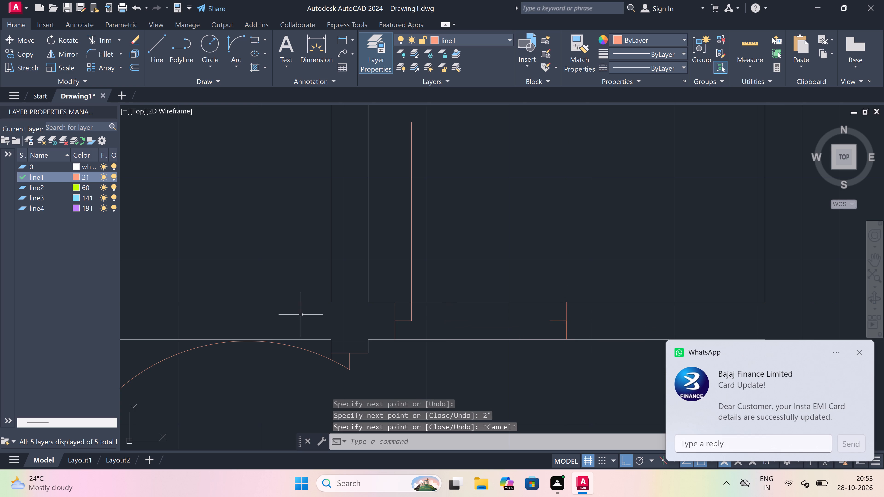
Draw the thirteenth door's swing arc from the leaf's free end to the right jamb's stop, starting horizontally rightward.
scroll(283, 311, "down", 4)
scroll(319, 294, "up", 3)
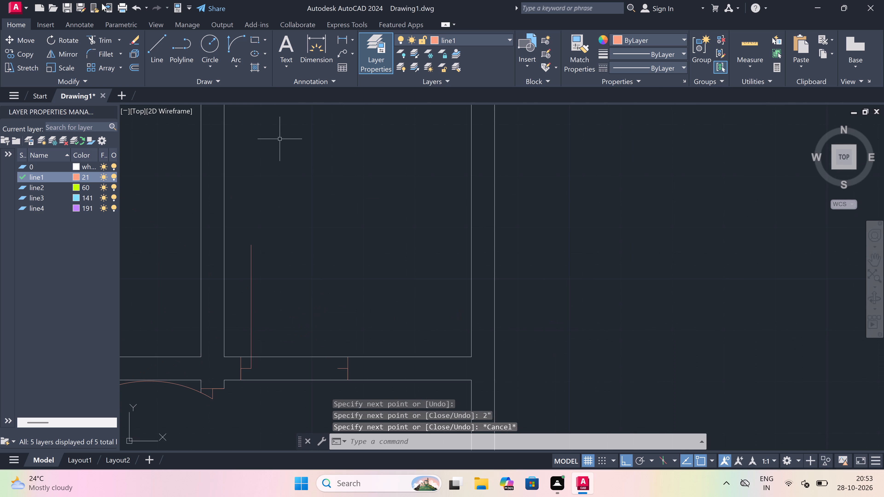
left_click_drag(233, 43, 234, 46)
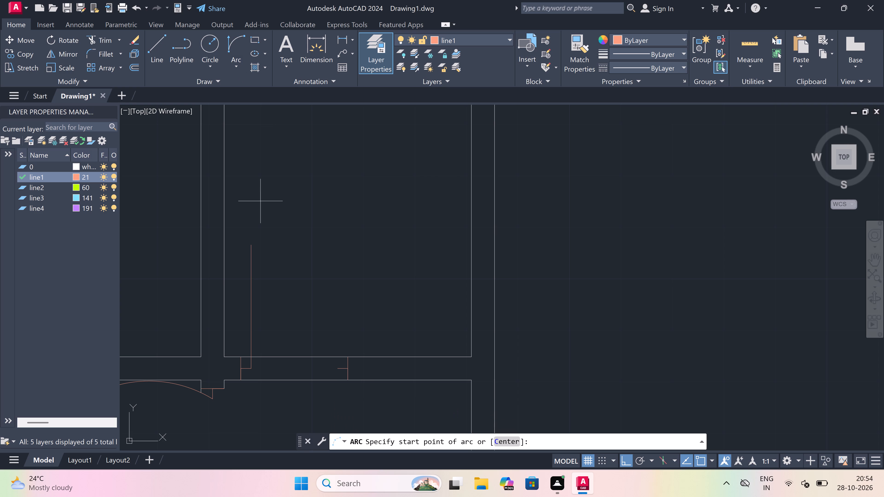
left_click(255, 244)
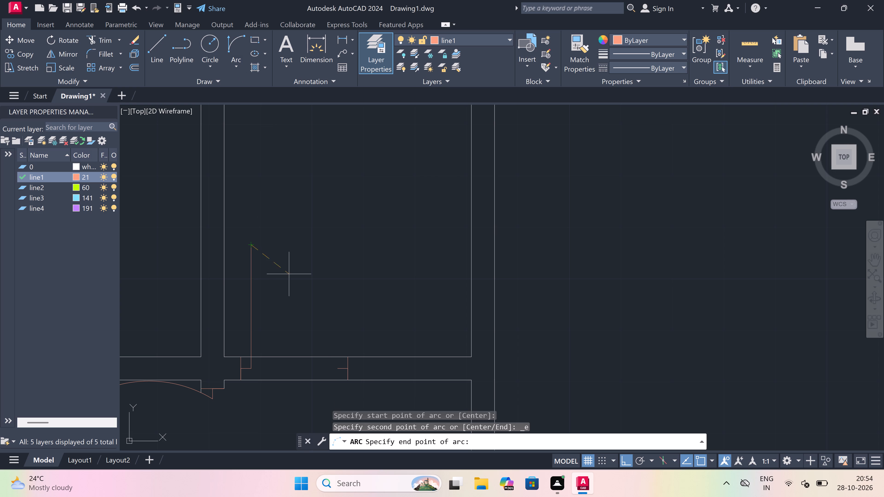
left_click_drag(334, 369, 336, 350)
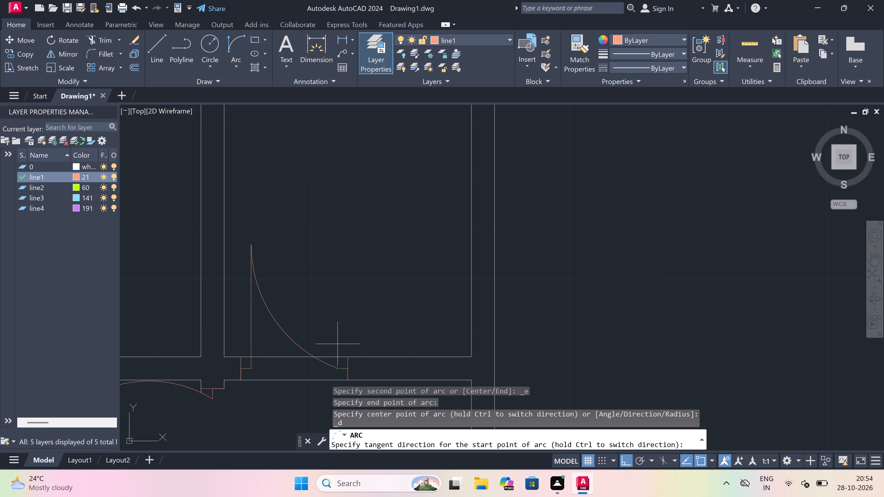
left_click(356, 235)
Trim both horizontal wall lines between the thirteenth door's jambs to open the doorway.
scroll(356, 234, "down", 3)
key("t")
key("r")
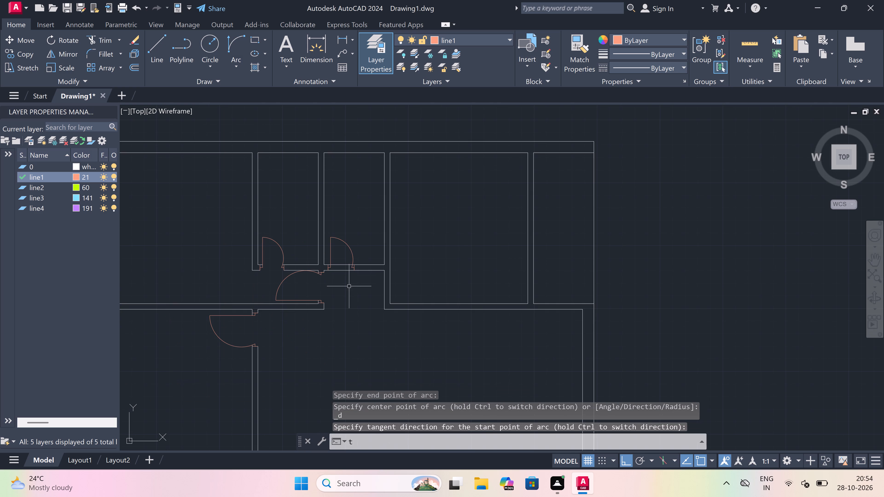
key("space")
scroll(334, 258, "up", 1)
left_click_drag(339, 262, 341, 265)
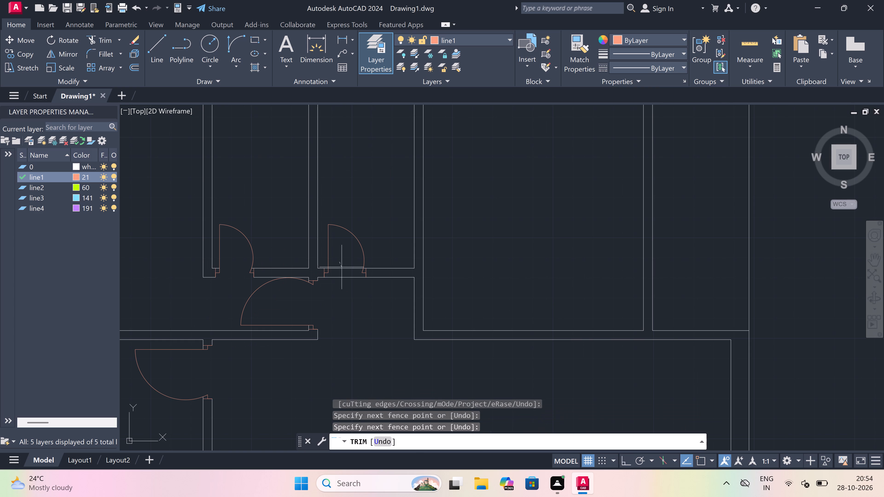
left_click(352, 301)
key("Escape")
Draw the fourteenth door's lower jamb near the base of the upper-right rooms' vertical partition, with a 2" stop upward from its midpoint and a 2' leaf rightward.
scroll(392, 271, "down", 1)
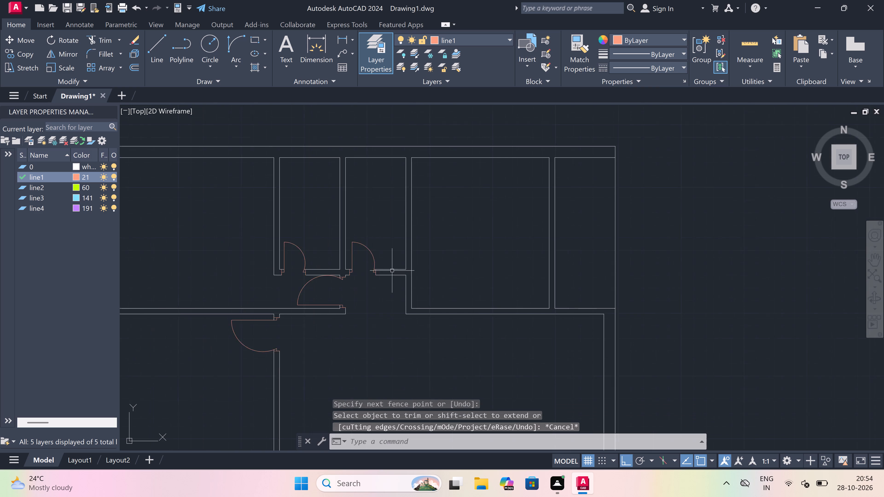
scroll(392, 271, "down", 1)
type("l")
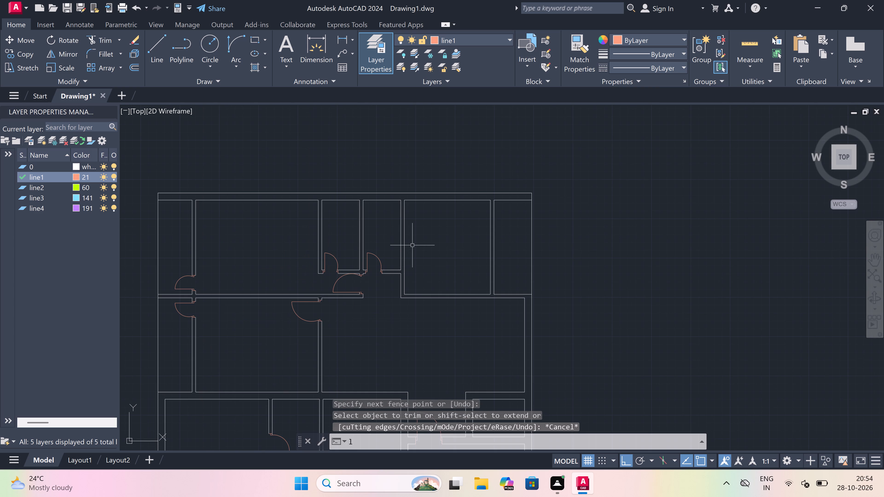
key("space")
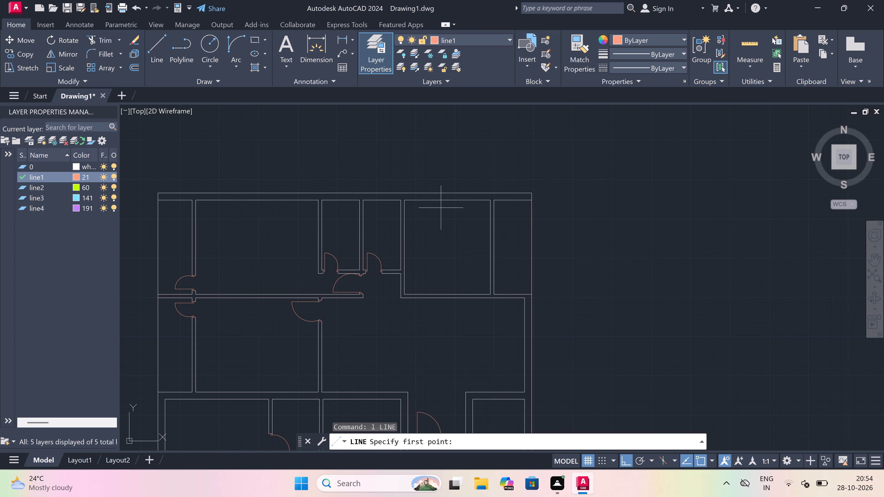
scroll(485, 296, "up", 2)
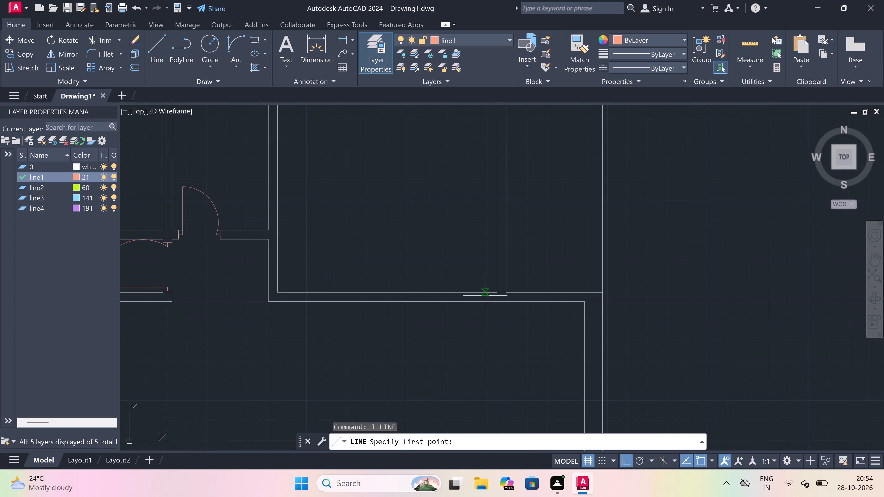
scroll(494, 291, "up", 2)
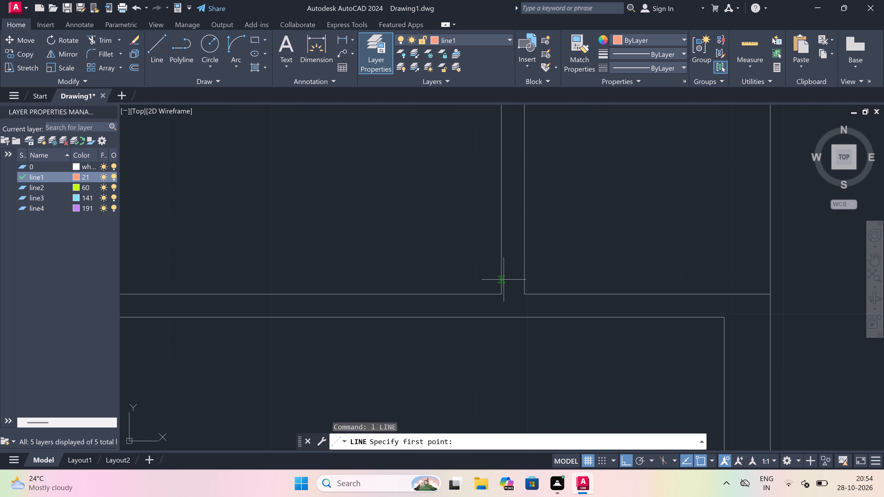
left_click_drag(504, 279, 506, 279)
left_click_drag(526, 279, 520, 279)
left_click_drag(515, 280, 515, 273)
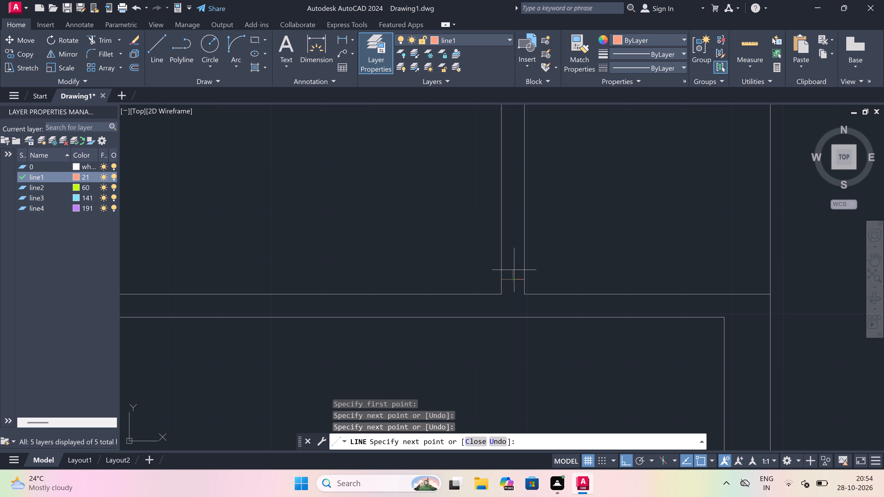
key("2")
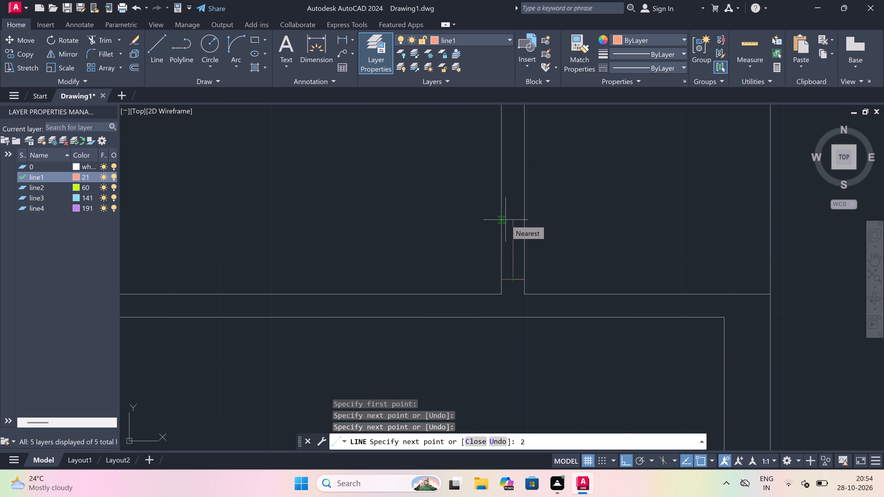
type("\"")
key("space")
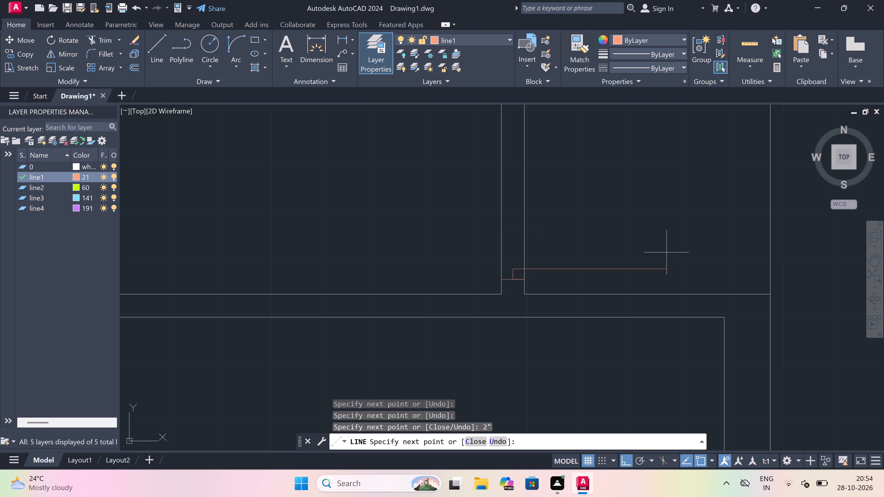
key("2")
type("'")
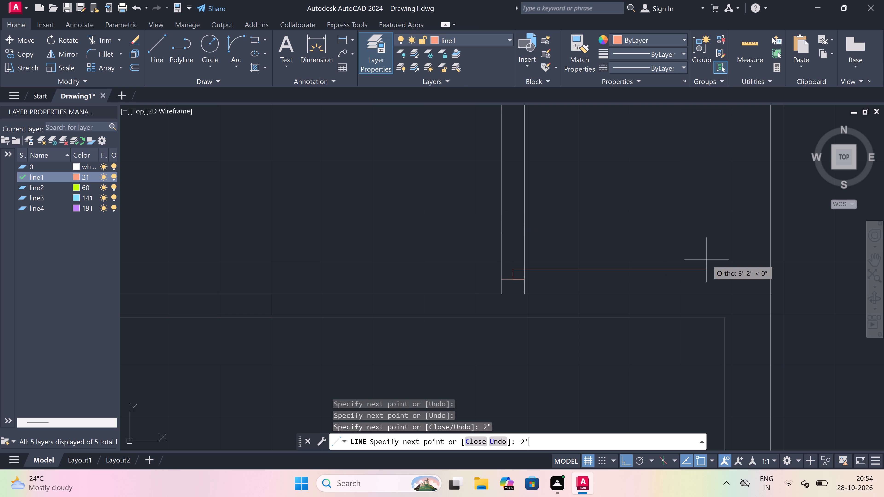
key("space")
key("Escape")
Draw the fourteenth door's upper jamb across the same vertical partition, with a 2" stop downward from its midpoint.
key("space")
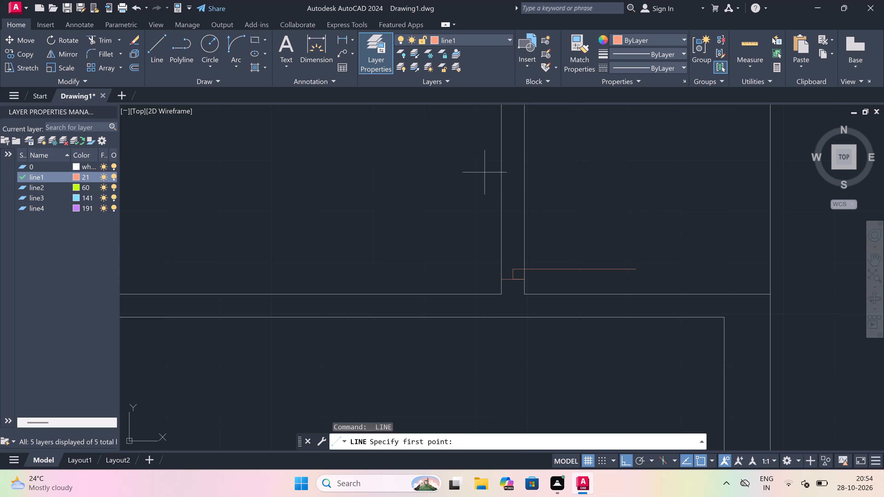
left_click(501, 170)
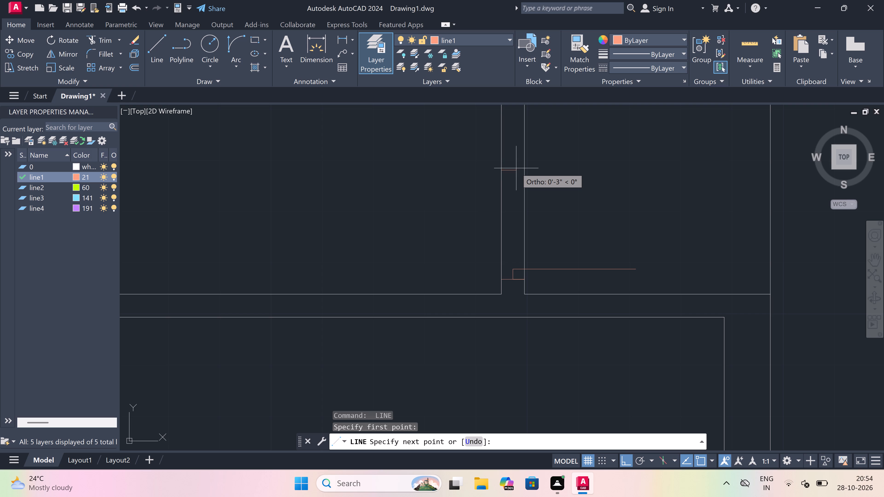
key("Escape")
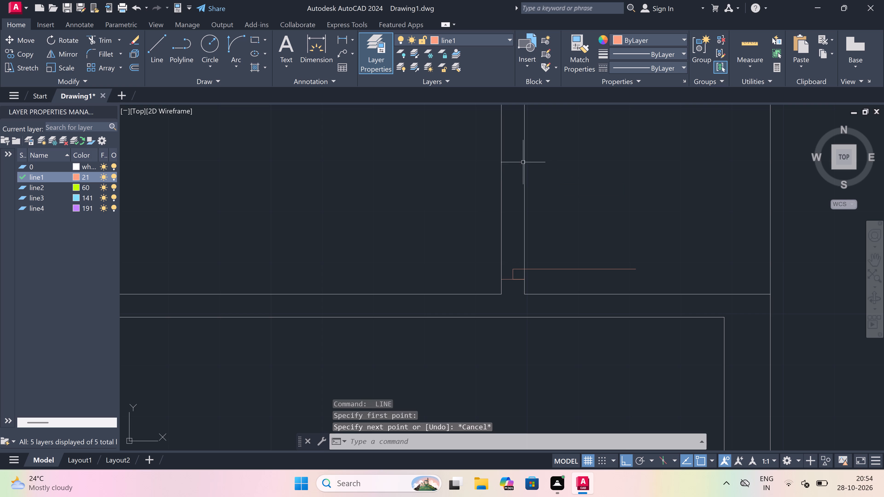
key("space")
left_click_drag(502, 171, 504, 171)
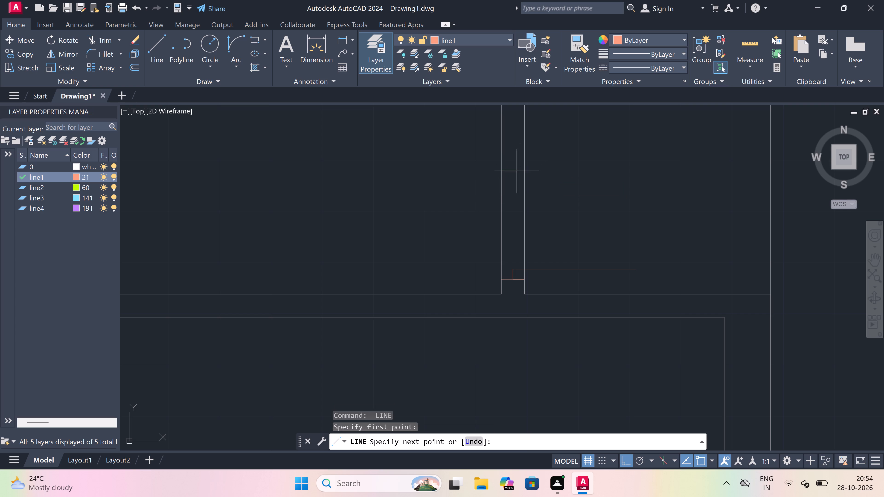
left_click(526, 171)
left_click(515, 171)
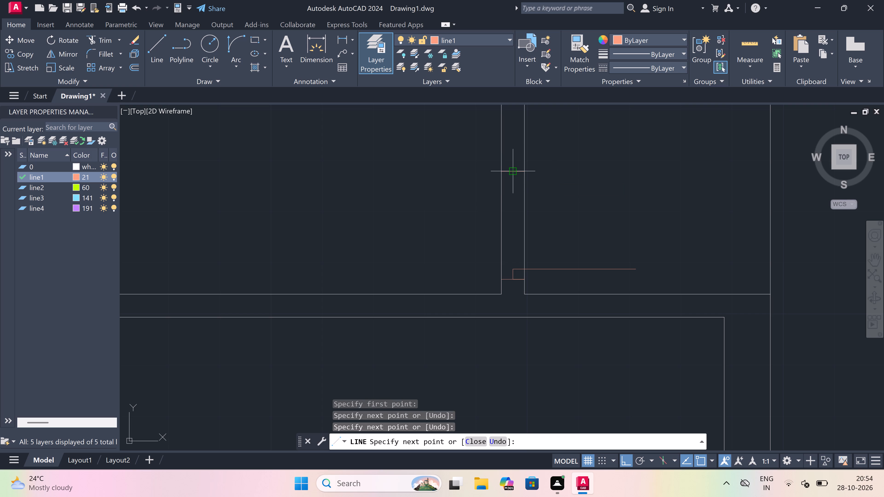
type("2\"")
key("space")
key("Escape")
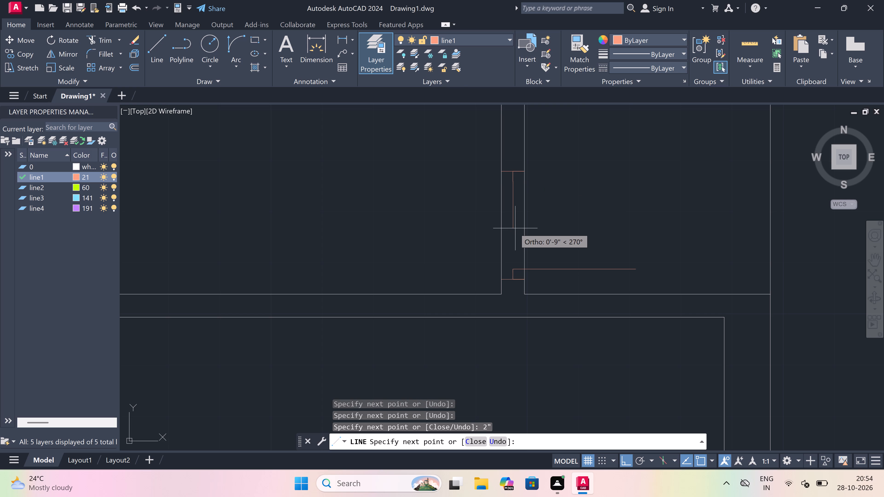
Draw the fourteenth door's swing arc from the leaf's free end to the upper jamb's stop, starting vertically upward.
left_click(233, 47)
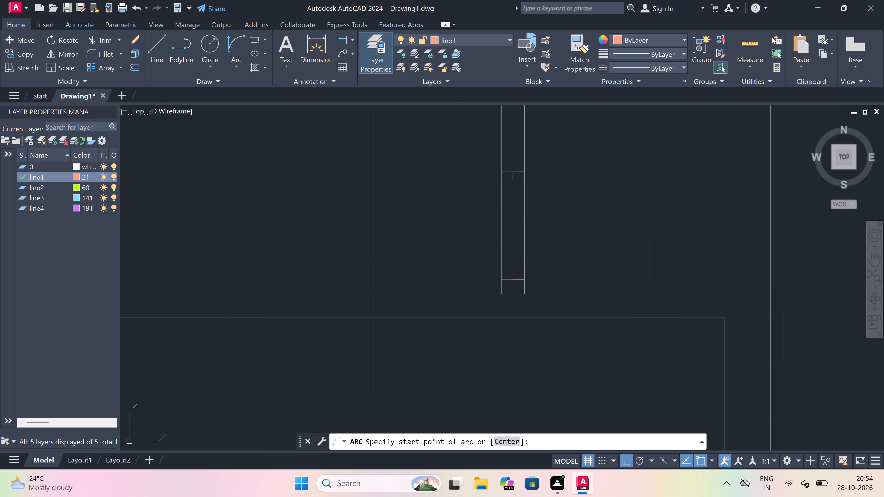
left_click(638, 265)
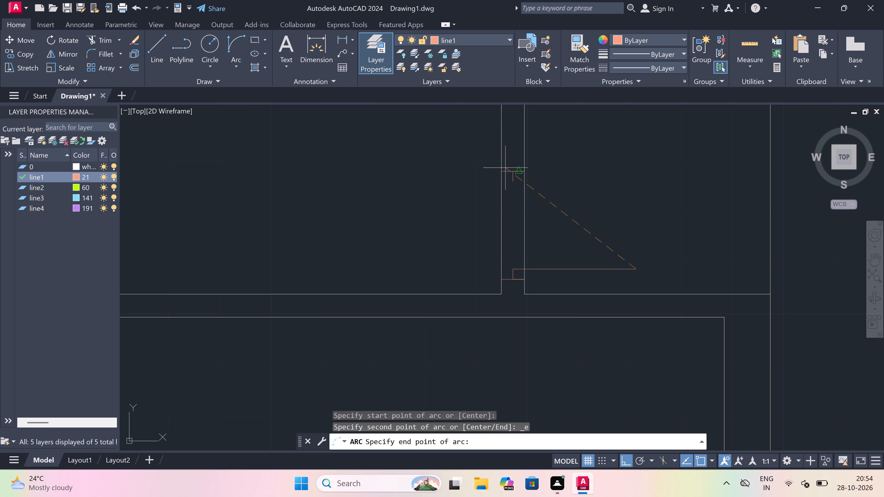
left_click(515, 179)
left_click(713, 176)
Trim both vertical wall lines between the fourteenth door's jambs to open the doorway.
type("tr")
key("space")
left_click(565, 234)
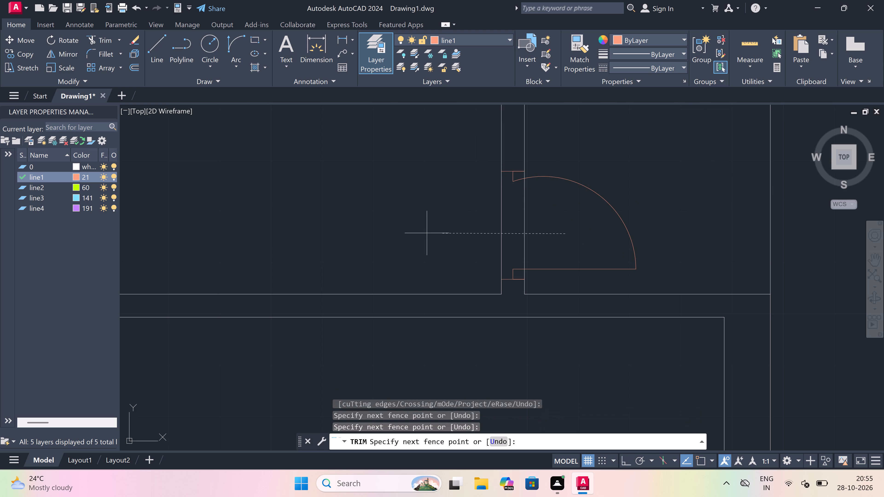
left_click(427, 231)
key("Escape")
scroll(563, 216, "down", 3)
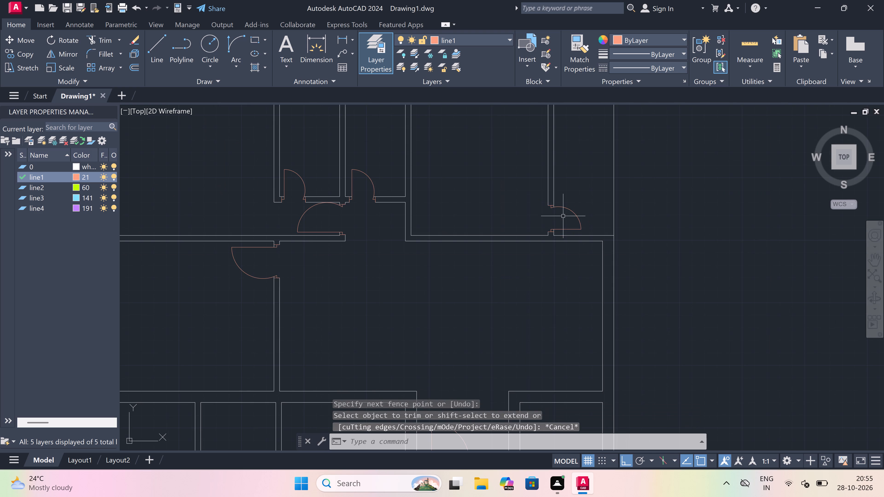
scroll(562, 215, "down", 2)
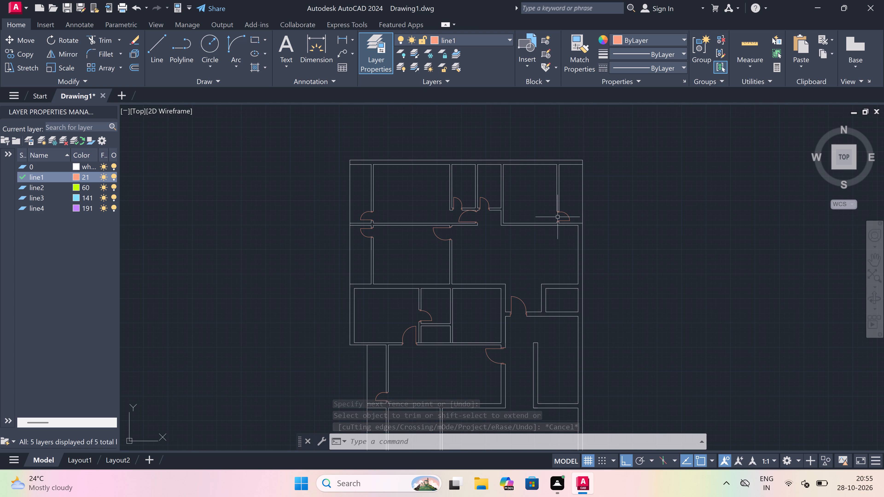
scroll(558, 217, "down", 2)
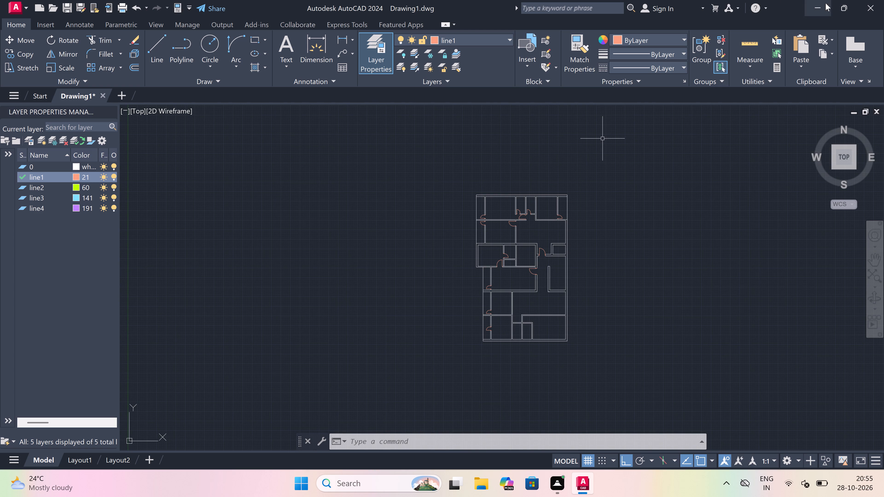
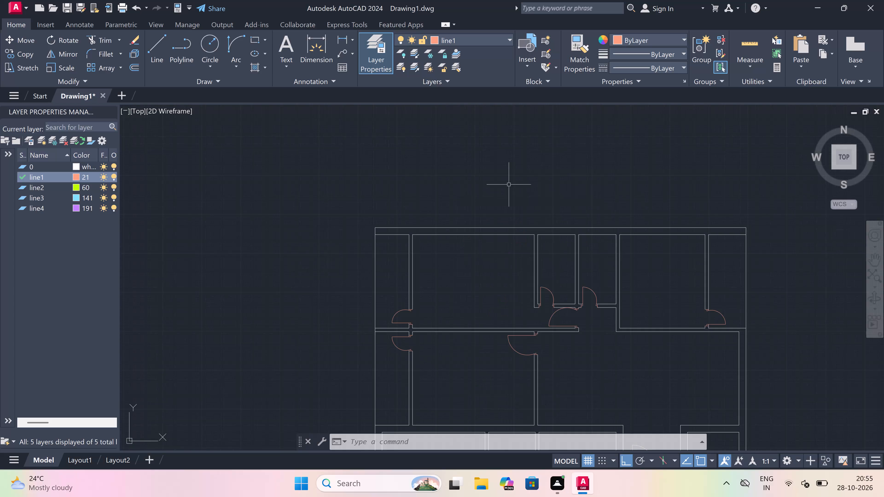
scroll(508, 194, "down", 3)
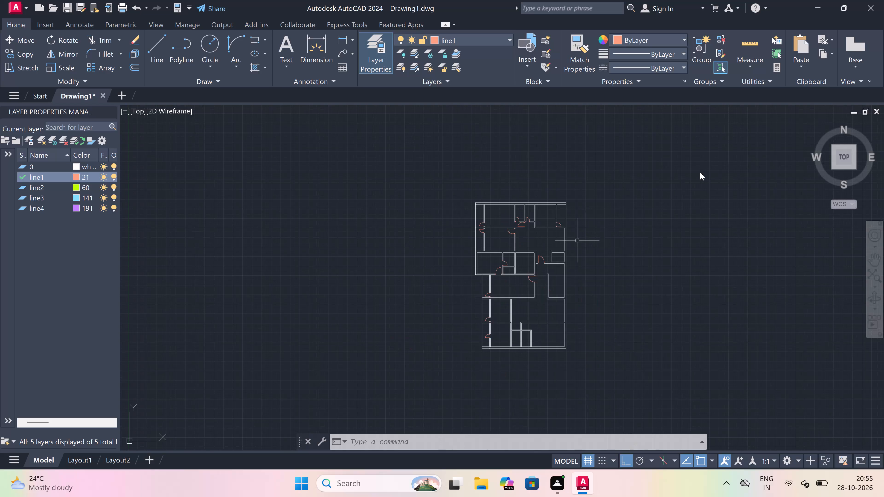
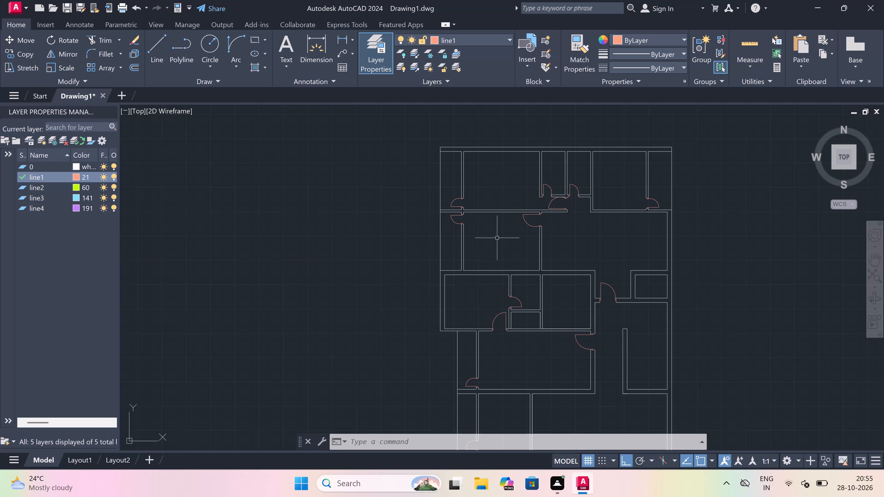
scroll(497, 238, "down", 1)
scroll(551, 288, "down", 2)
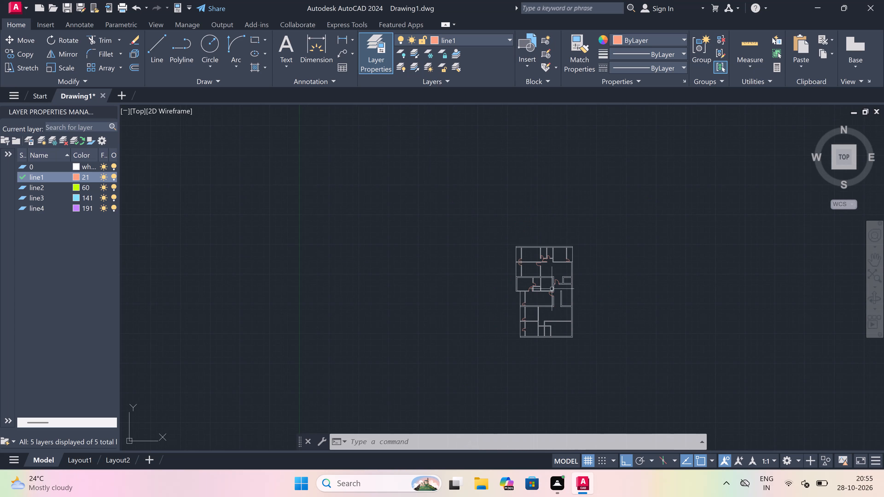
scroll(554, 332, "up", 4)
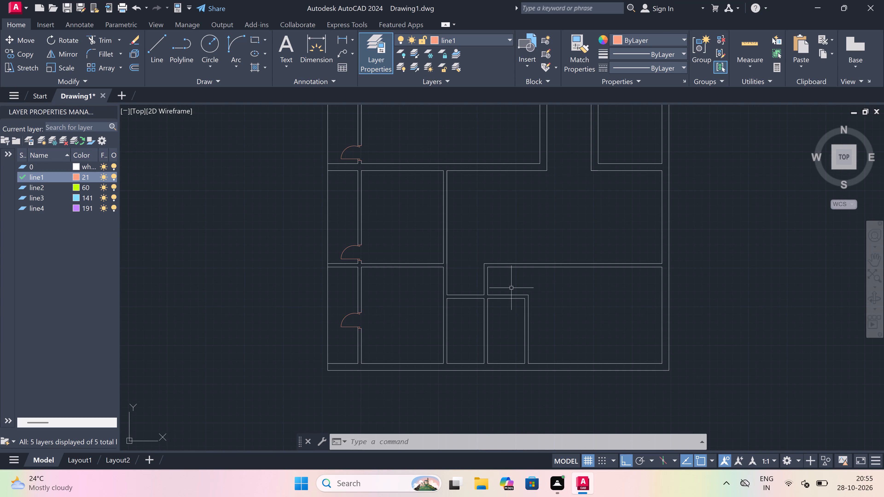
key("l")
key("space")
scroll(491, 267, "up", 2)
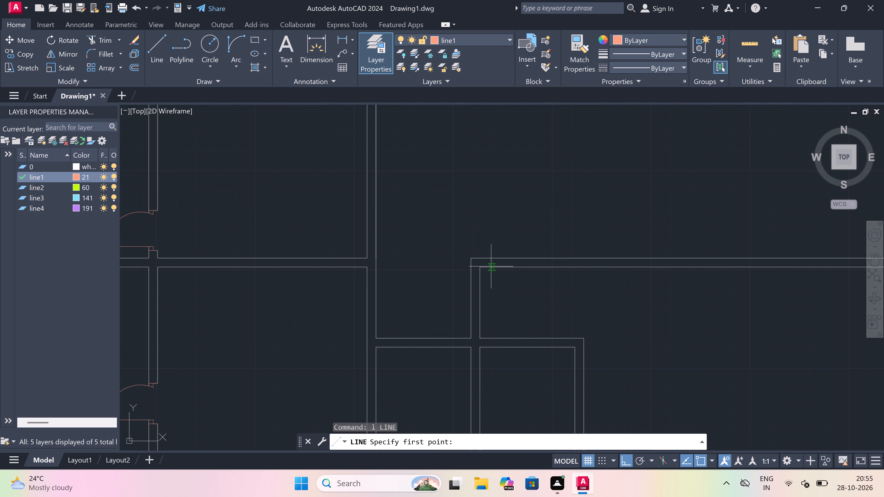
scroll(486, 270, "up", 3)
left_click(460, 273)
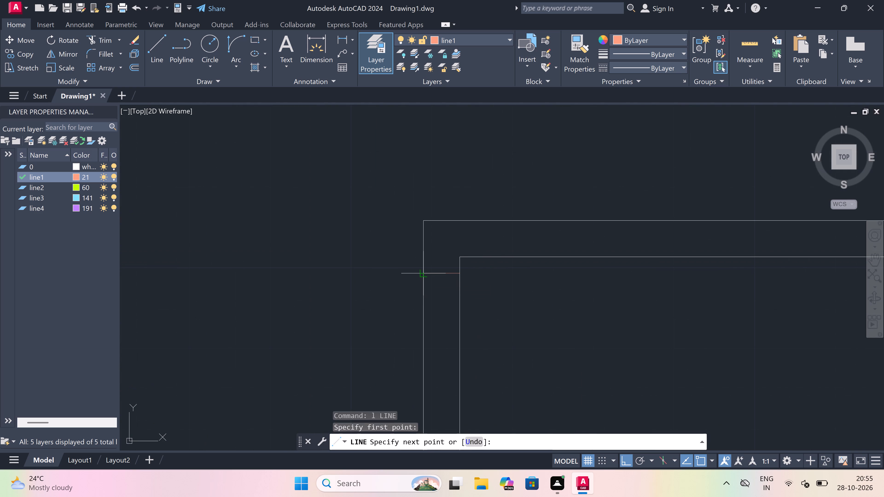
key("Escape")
Draw a door jamb across the short vertical wall below the lower-right room's upper-left corner, with a 2" stop and 3' leaf running right.
key("space")
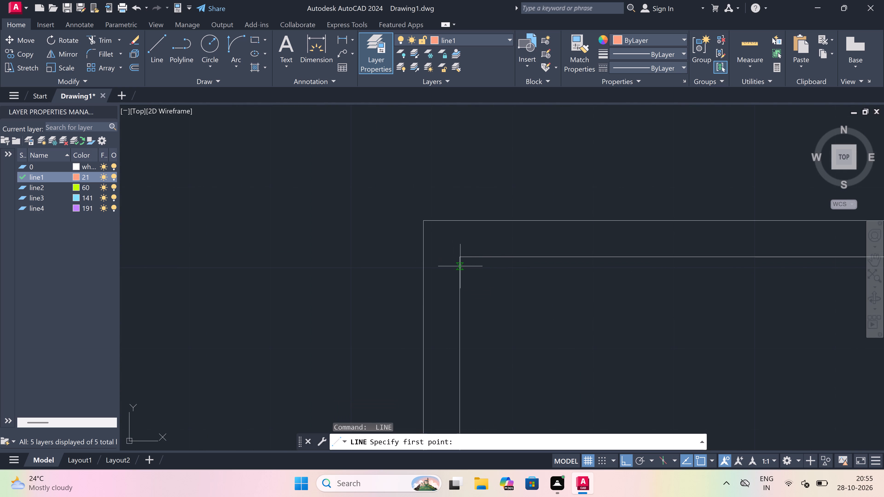
left_click(461, 266)
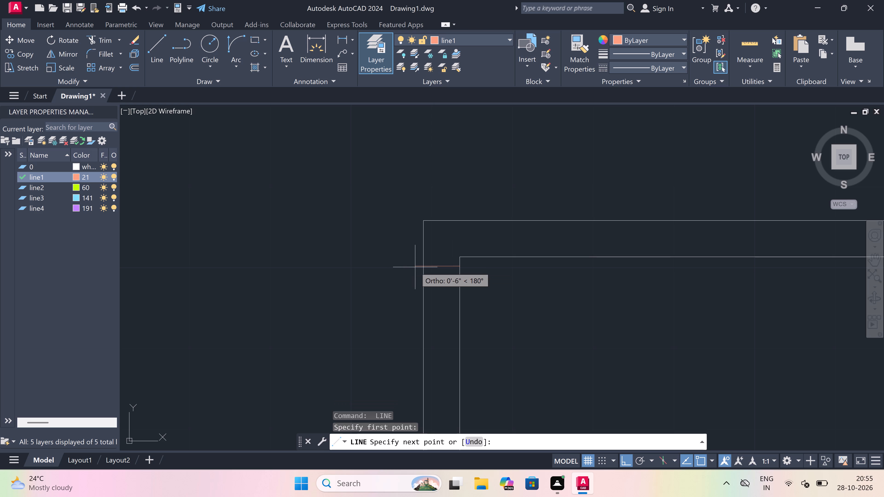
left_click(427, 266)
left_click(444, 266)
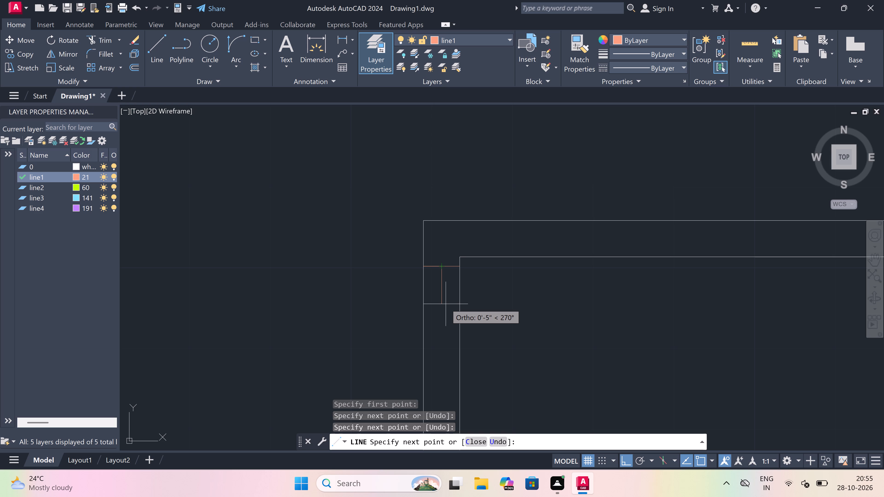
key("2")
type("\"")
key("space")
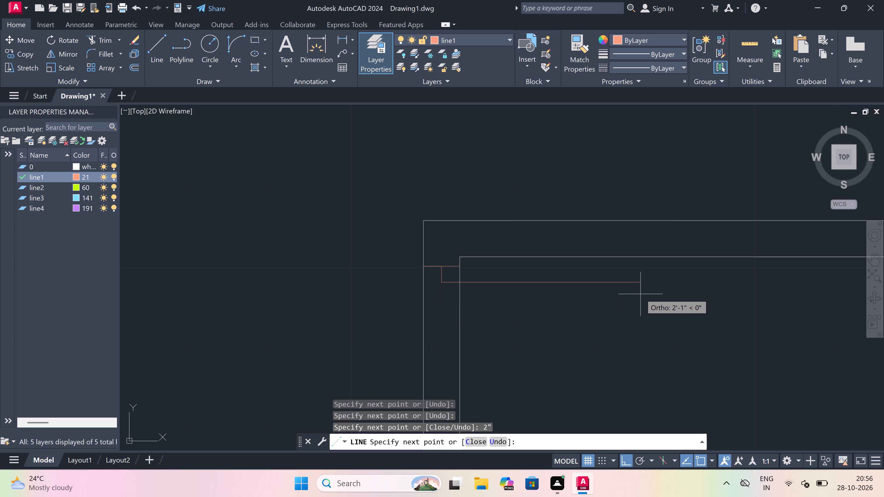
type("3'")
key("space")
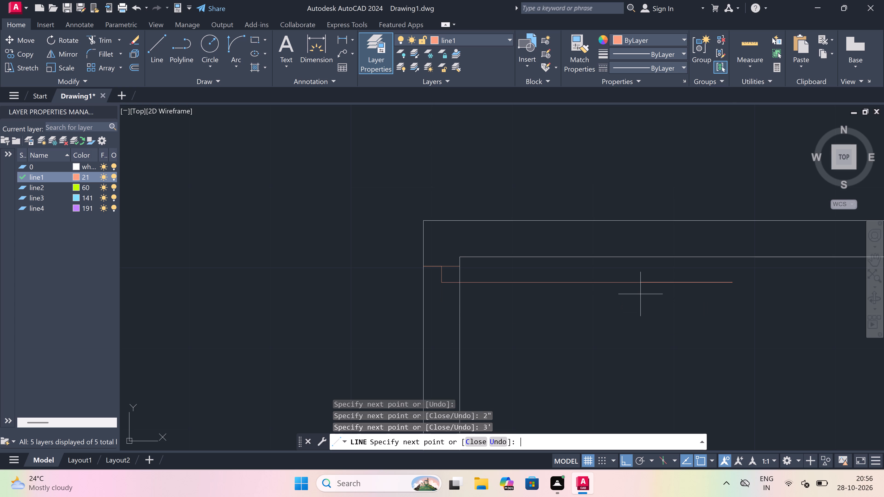
key("Escape")
Draw the opposite jamb line across the same short wall near its lower end, with a 2" stop upward from its midpoint.
key("space")
scroll(347, 272, "down", 3)
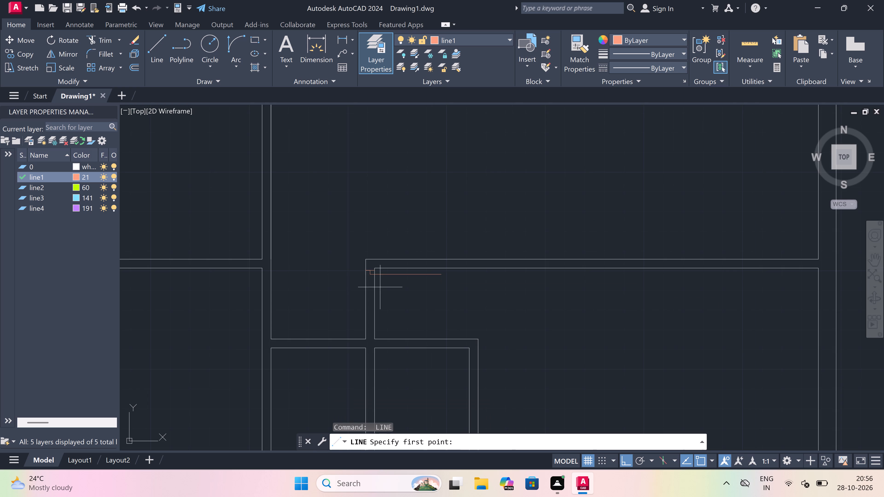
scroll(382, 291, "up", 2)
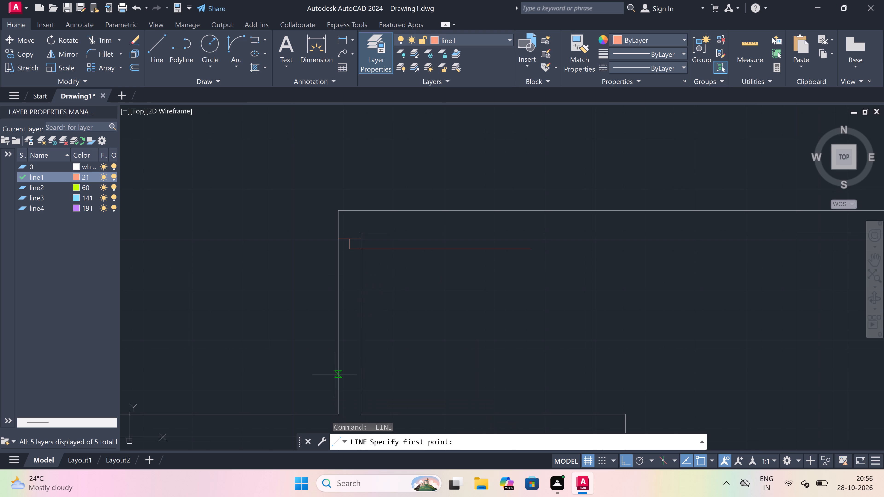
left_click(342, 378)
left_click(360, 379)
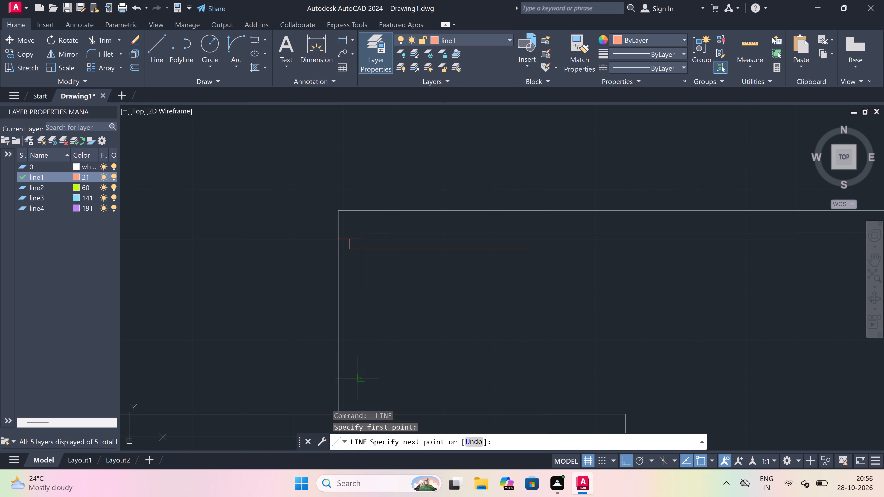
left_click_drag(347, 376, 347, 367)
key("2")
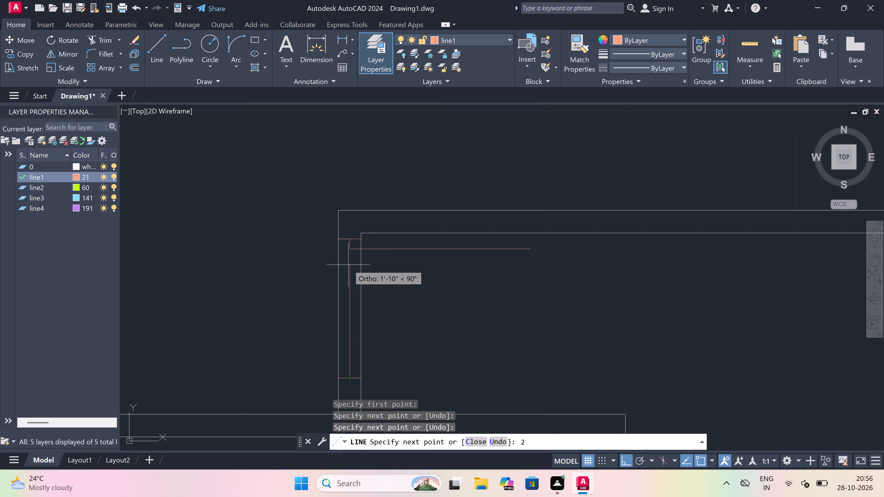
key("shift+quotedbl")
key("space")
key("Escape")
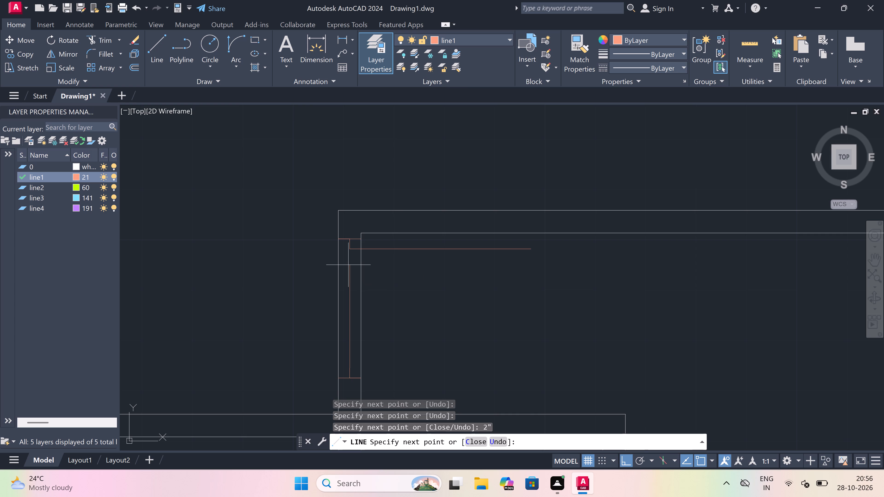
Draw the door swing arc from the free end of the 3' leaf to the end of the lower jamb's stop.
left_click(230, 45)
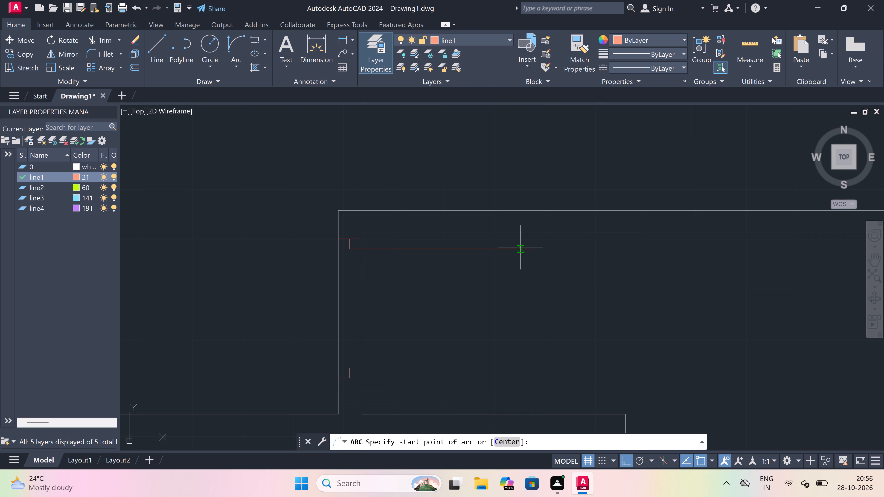
left_click(536, 247)
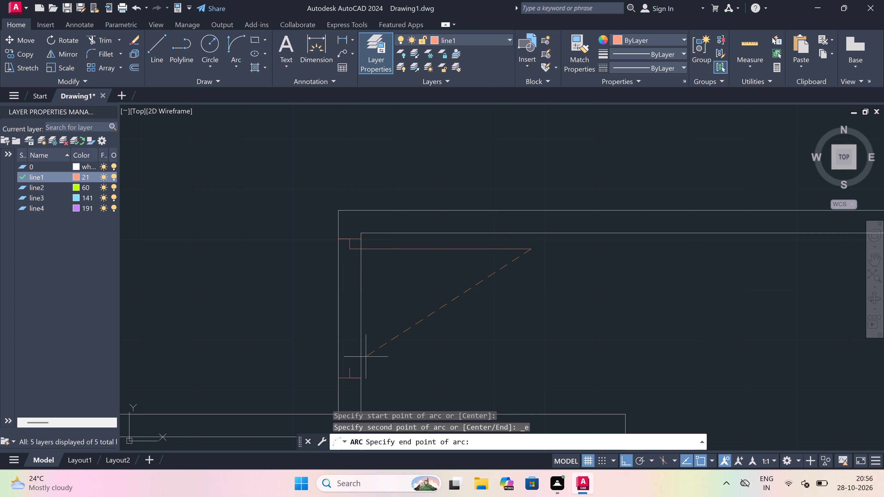
left_click(353, 367)
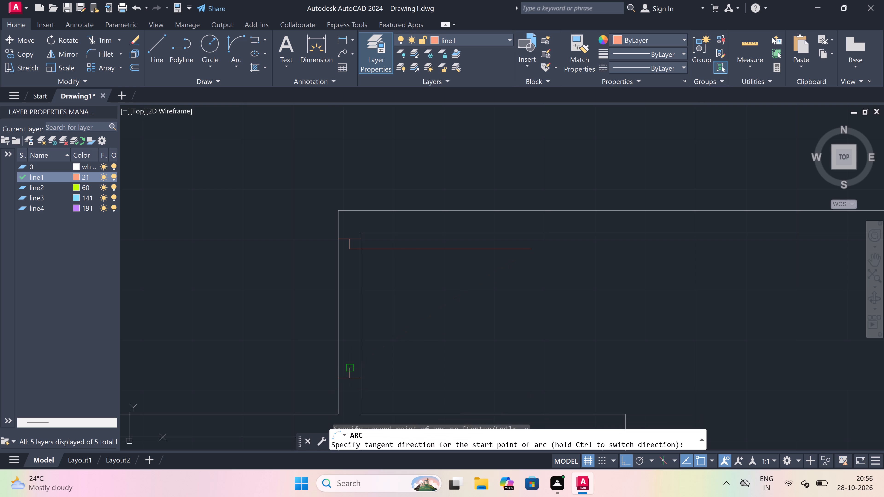
left_click(584, 330)
Trim both wall lines between the two jambs to open the doorway.
key("t")
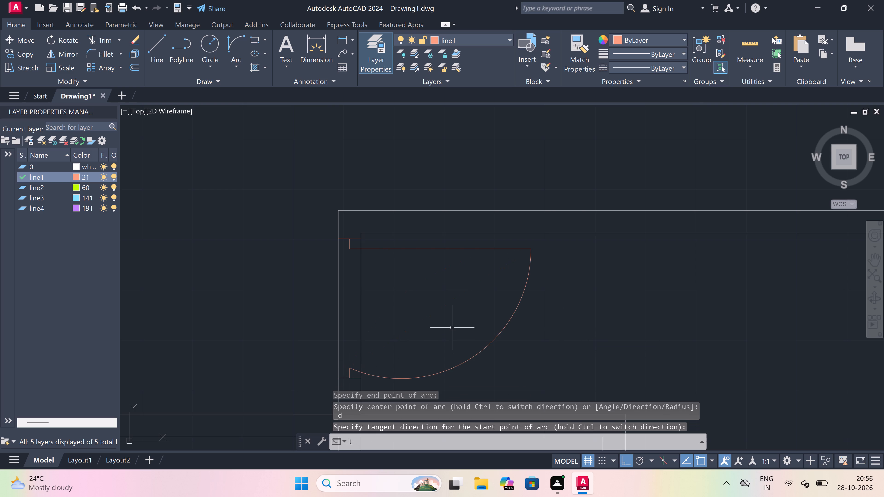
key("r")
key("space")
left_click(431, 297)
left_click(343, 311)
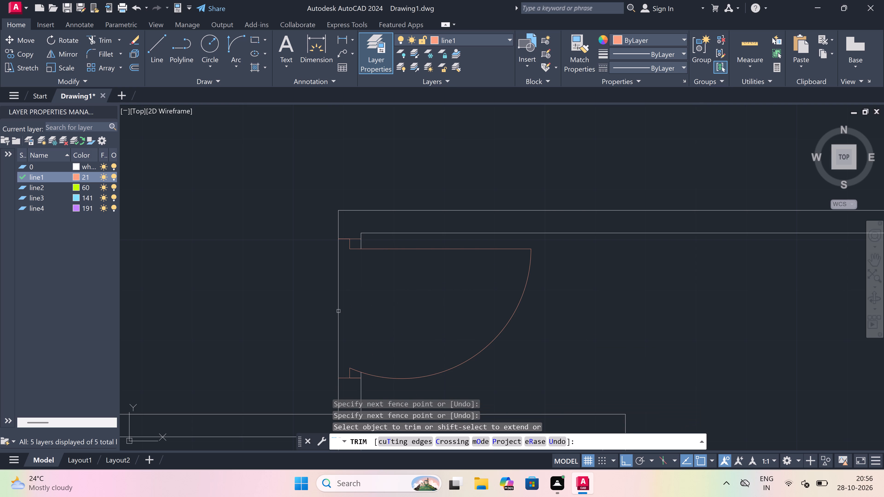
left_click(308, 311)
left_click(439, 299)
key("Escape")
Draw a door jamb across the small room's top wall near its right corner, with a 2" stop leftward and a 2' leaf downward.
scroll(478, 266, "down", 4)
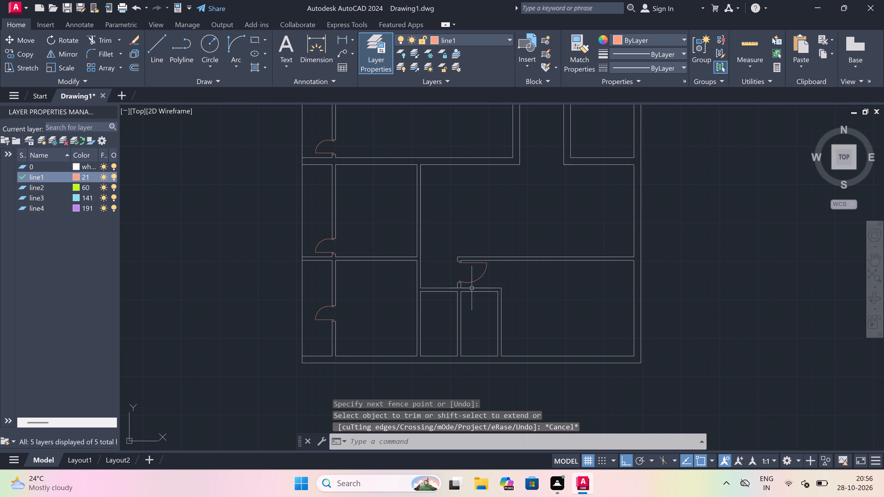
key("l")
key("space")
scroll(471, 303, "down", 3)
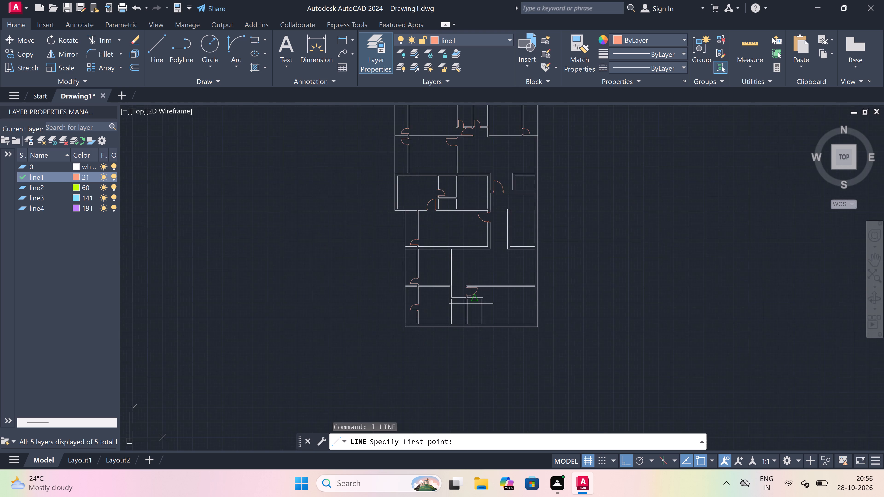
scroll(471, 304, "up", 1)
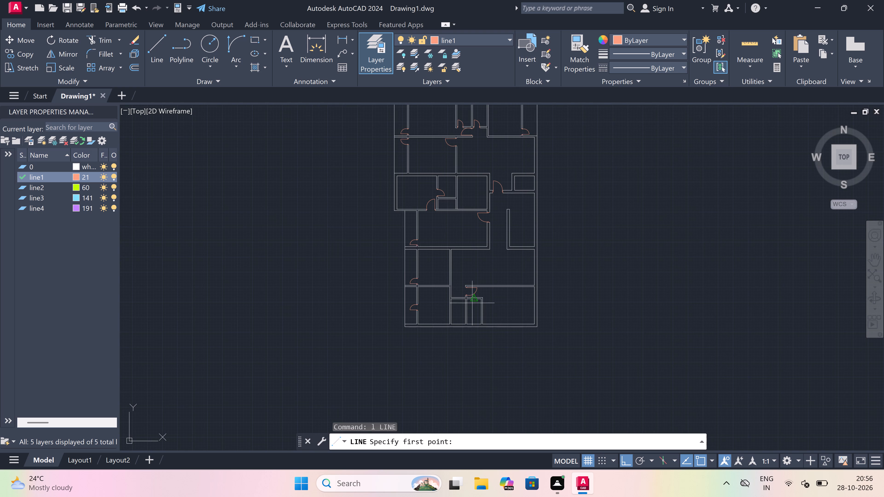
scroll(475, 292, "up", 1)
scroll(476, 295, "down", 2)
scroll(480, 295, "up", 2)
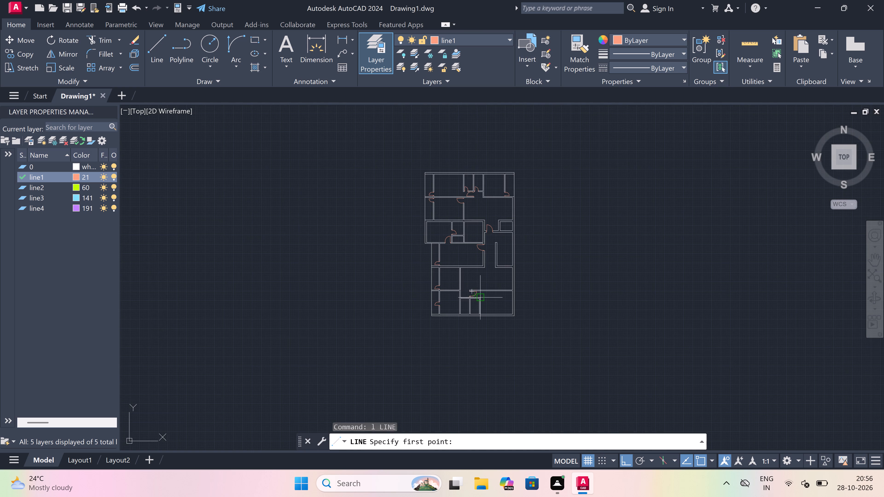
scroll(480, 295, "up", 2)
scroll(464, 313, "up", 2)
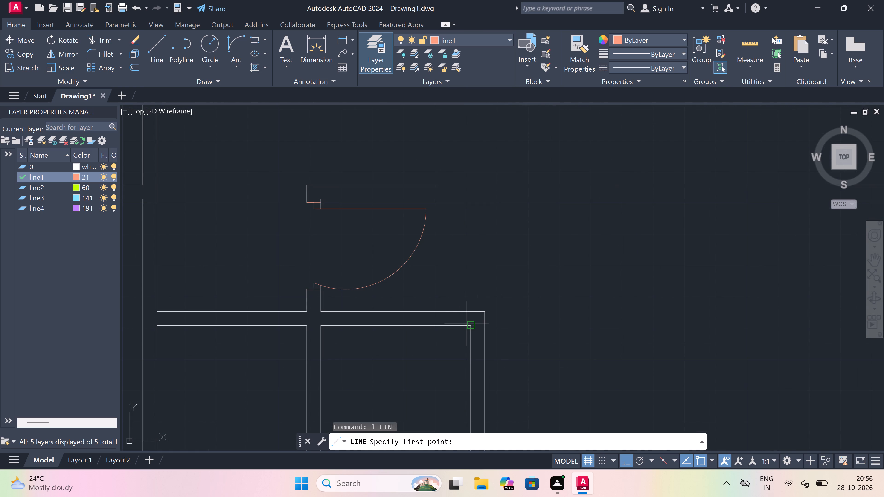
scroll(466, 324, "up", 1)
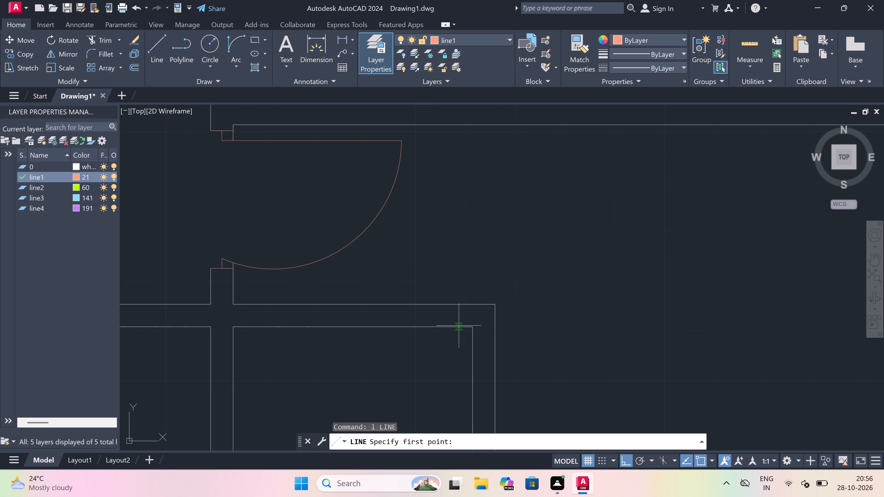
left_click(461, 325)
left_click(463, 301)
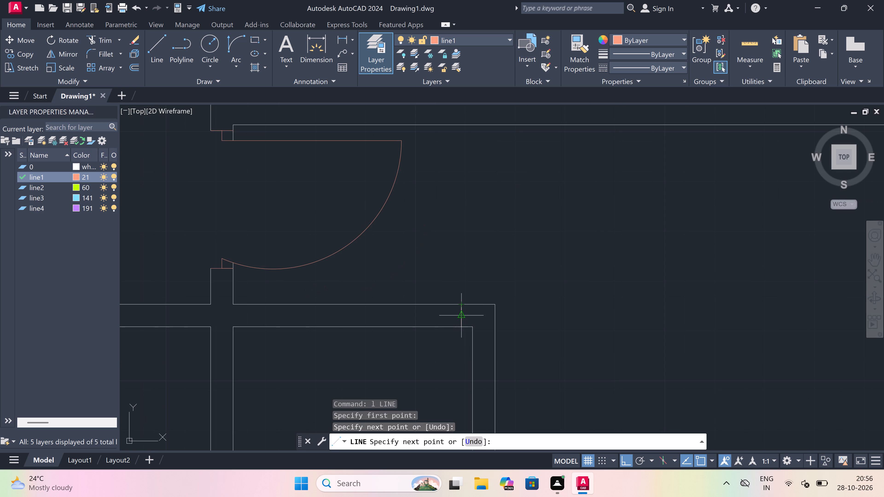
left_click(464, 313)
scroll(464, 313, "up", 1)
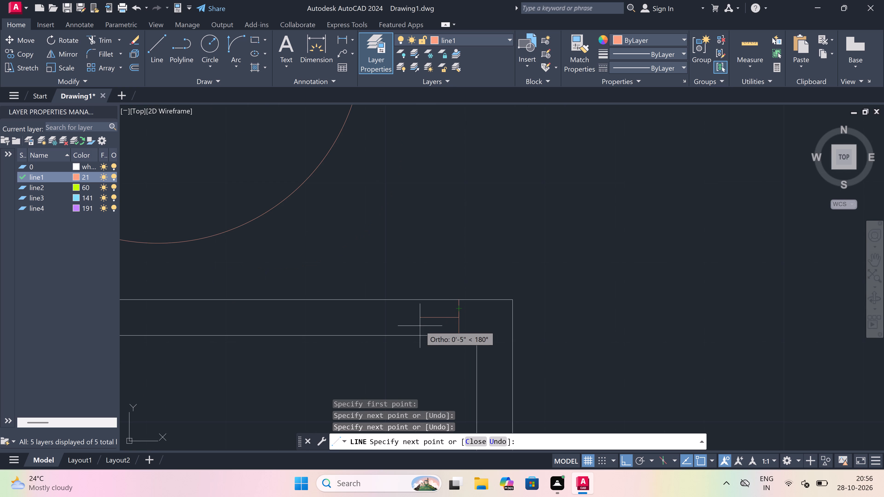
key("2")
key("shift+quotedbl")
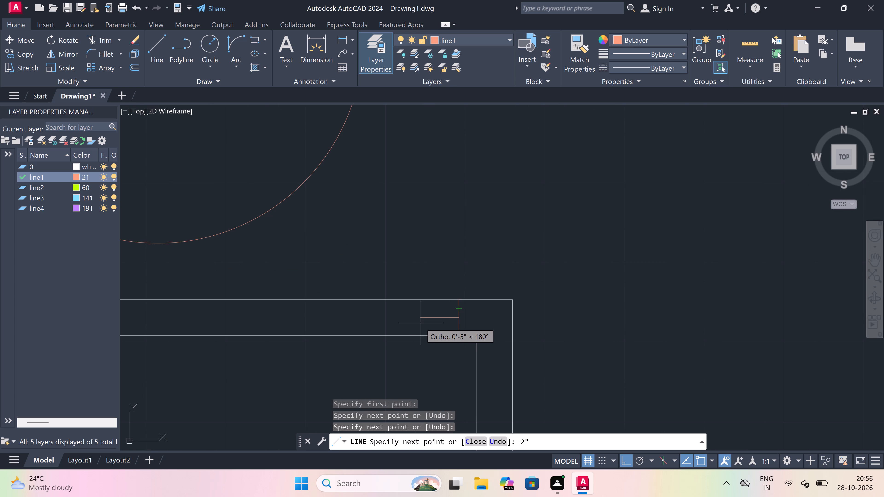
key("space")
scroll(437, 283, "down", 2)
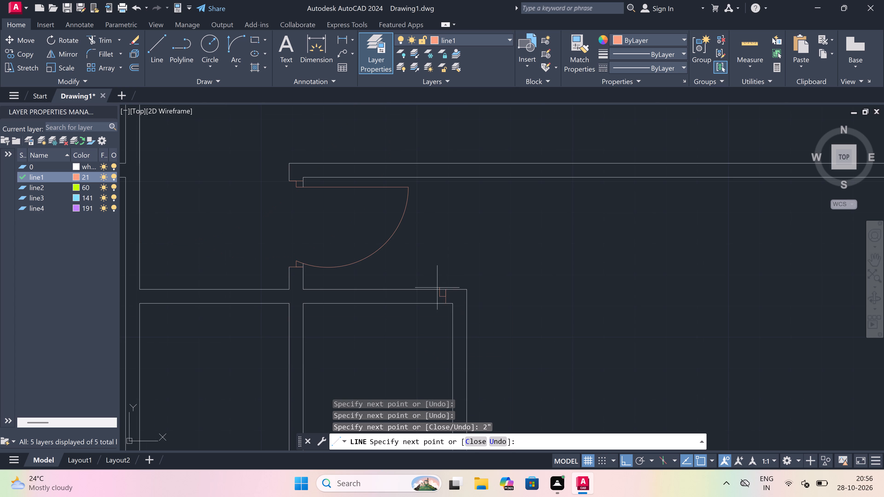
scroll(440, 317, "up", 2)
key("2")
key("apostrophe")
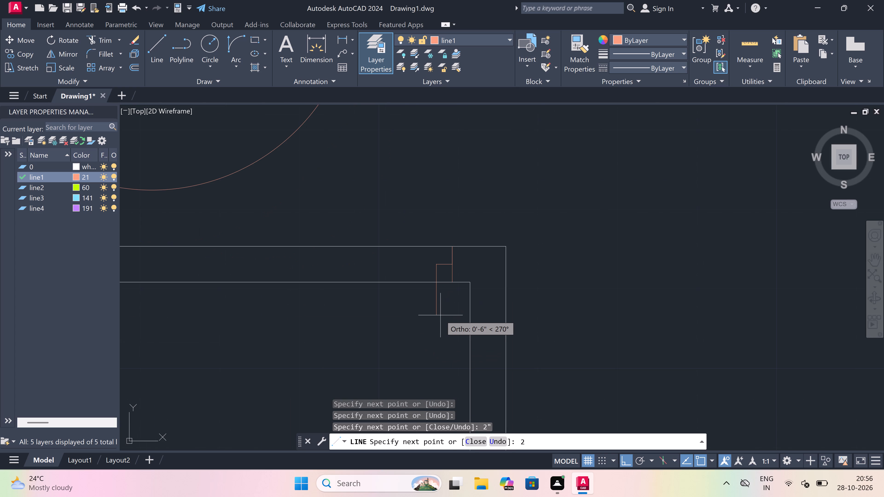
key("space")
key("Escape")
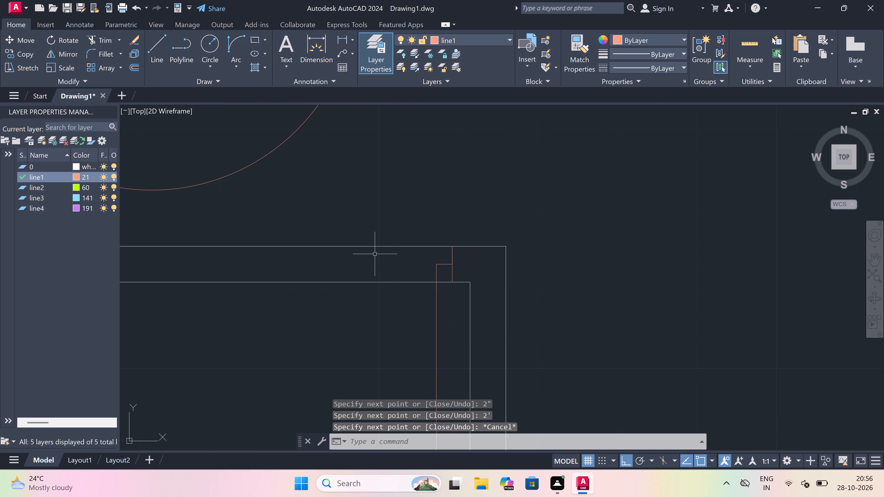
Draw the opposite jamb line across the small room's top wall, left of the 2' leaf, with a 2" stop rightward from its midpoint.
key("space")
scroll(377, 235, "down", 3)
scroll(370, 241, "up", 2)
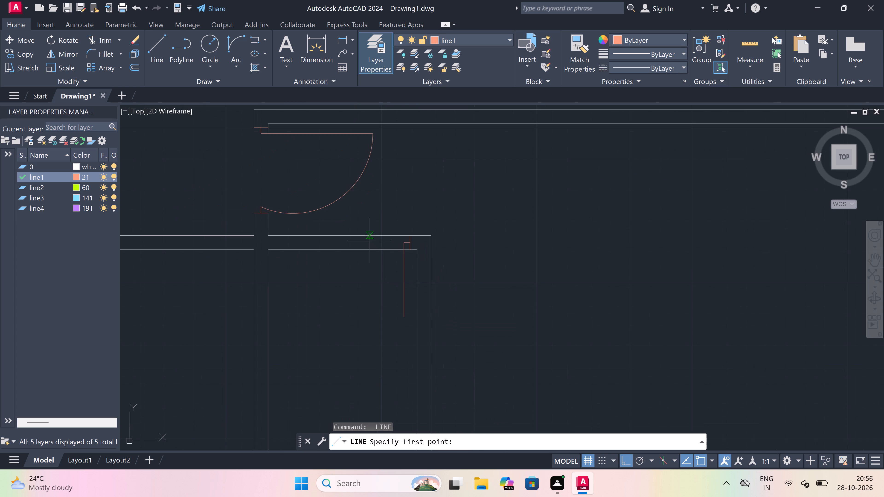
scroll(370, 241, "up", 1)
scroll(370, 241, "down", 1)
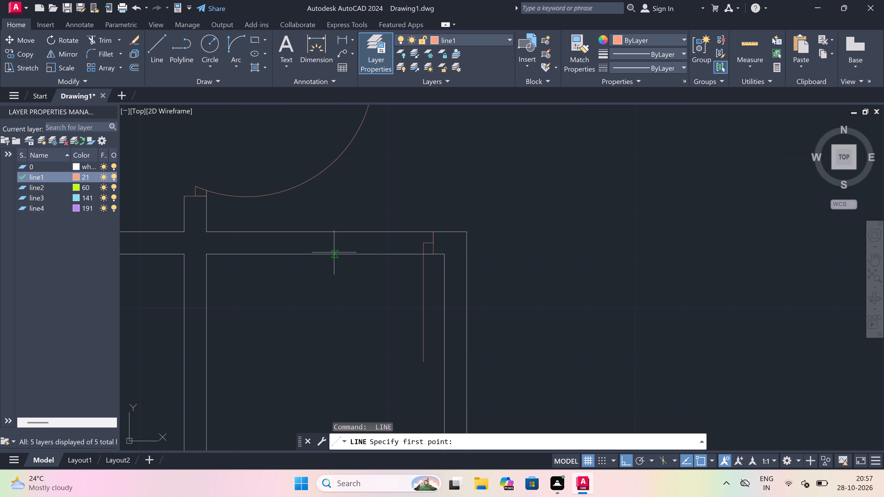
left_click(339, 254)
left_click(340, 232)
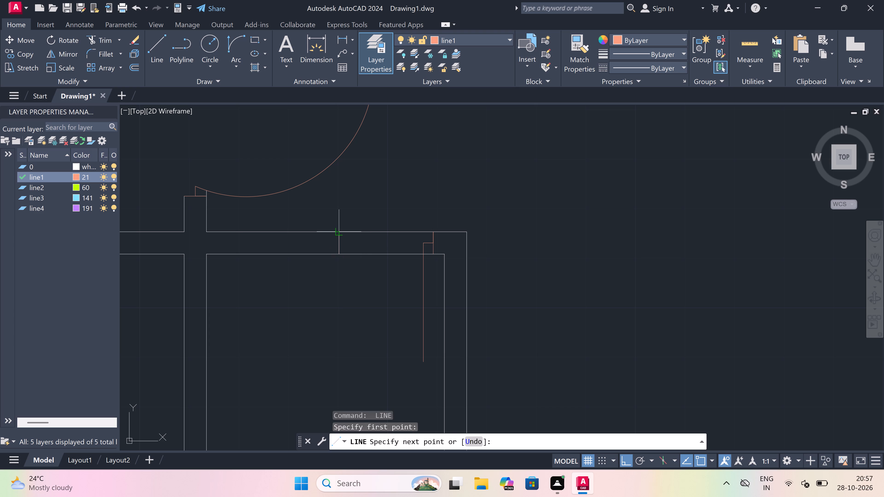
left_click_drag(339, 243, 352, 244)
key("2")
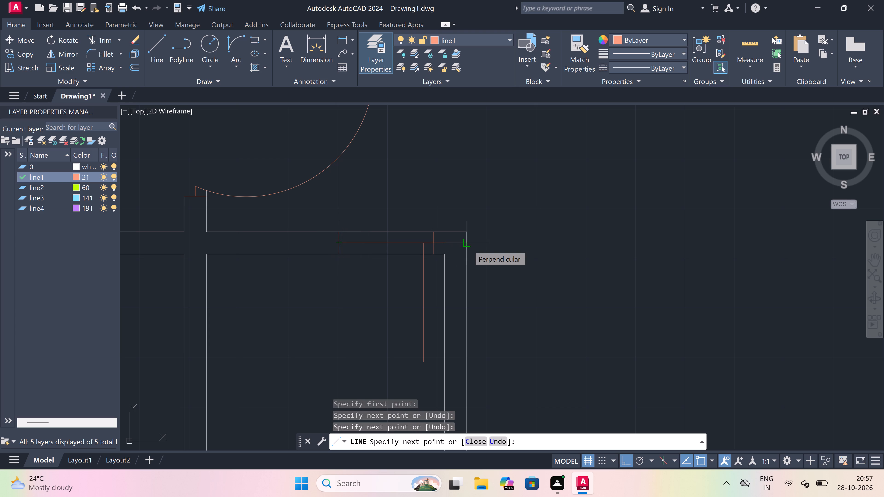
key("shift+quotedbl")
key("space")
key("Escape")
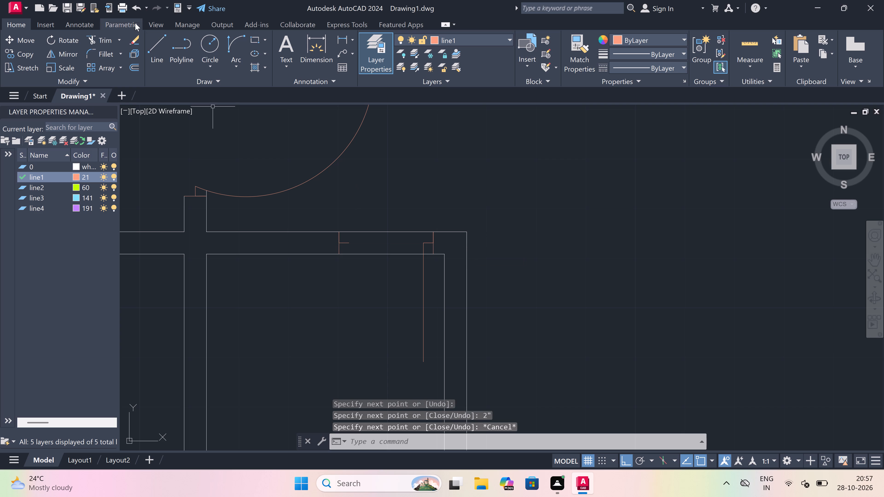
Draw the door swing arc from the free end of the 2' leaf to the end of the opposite jamb's stop, starting horizontally leftward.
left_click(242, 42)
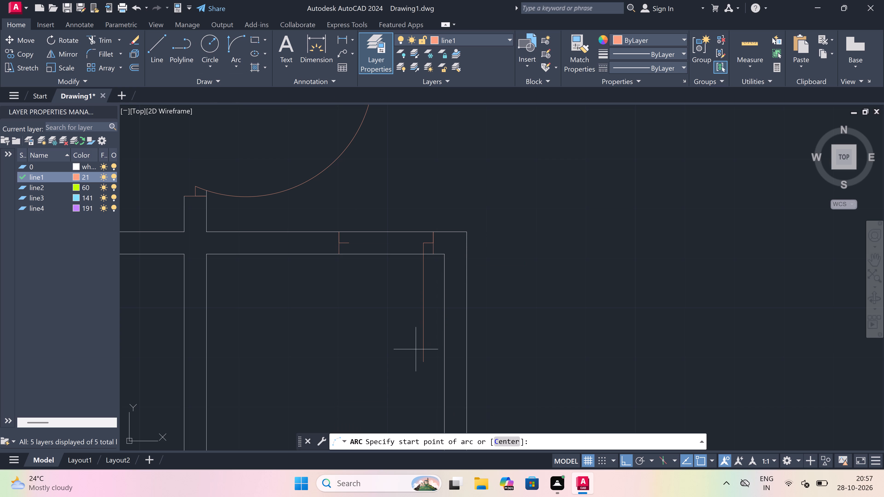
left_click_drag(425, 361, 423, 355)
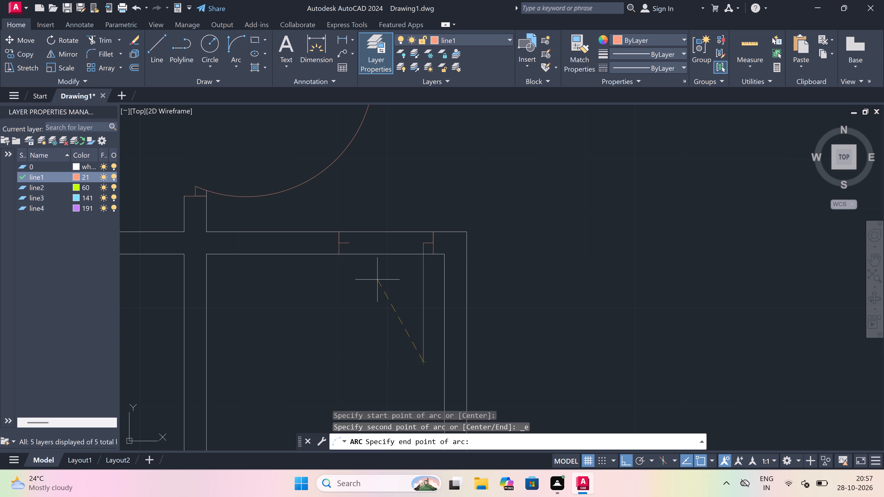
left_click_drag(353, 245, 355, 244)
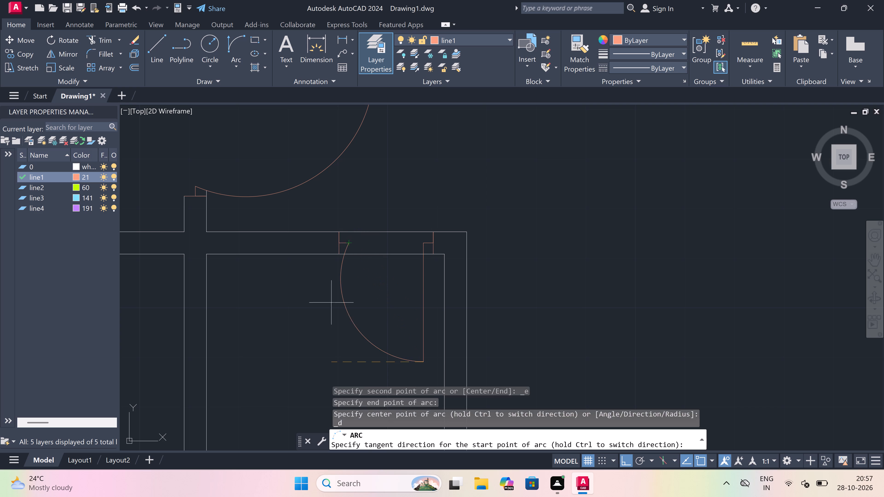
left_click(330, 308)
Trim both top wall lines between the two jambs to open the small room's doorway.
key("t")
key("r")
key("space")
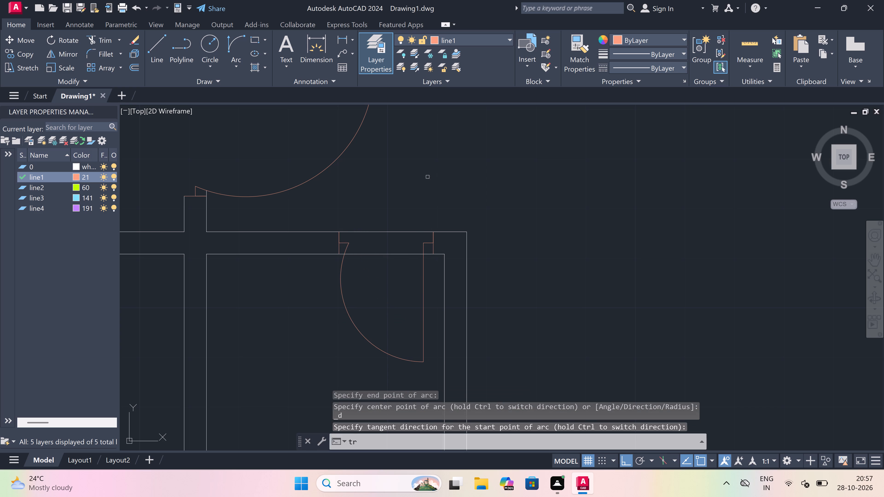
left_click(388, 224)
left_click(389, 277)
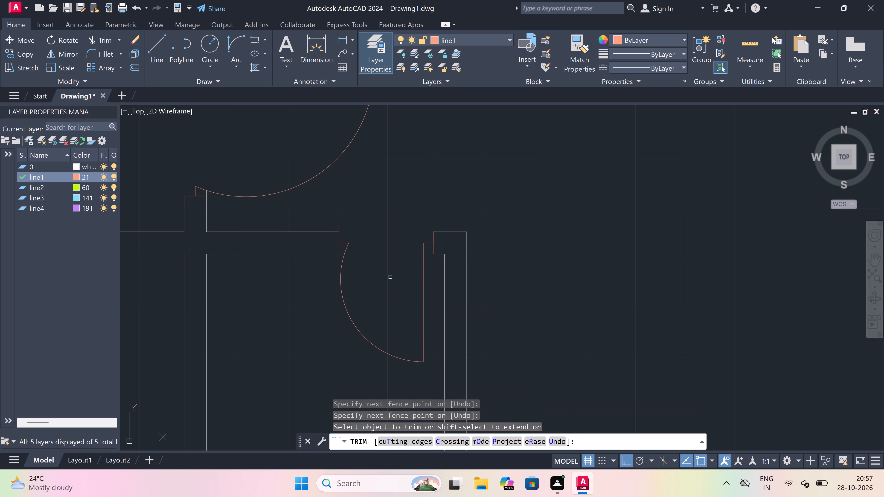
key("Escape")
Draw a door jamb across the top wall of the adjoining room to the left, near its right corner, with a 2" stop leftward from its midpoint.
key("l")
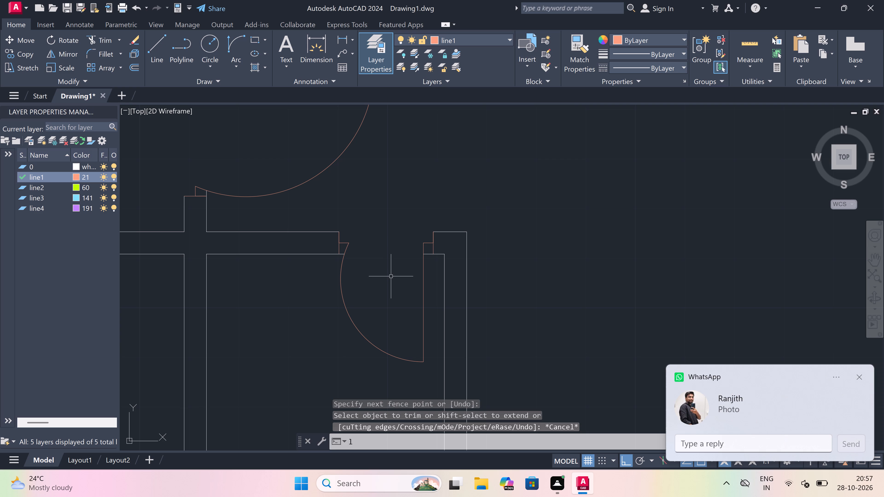
key("space")
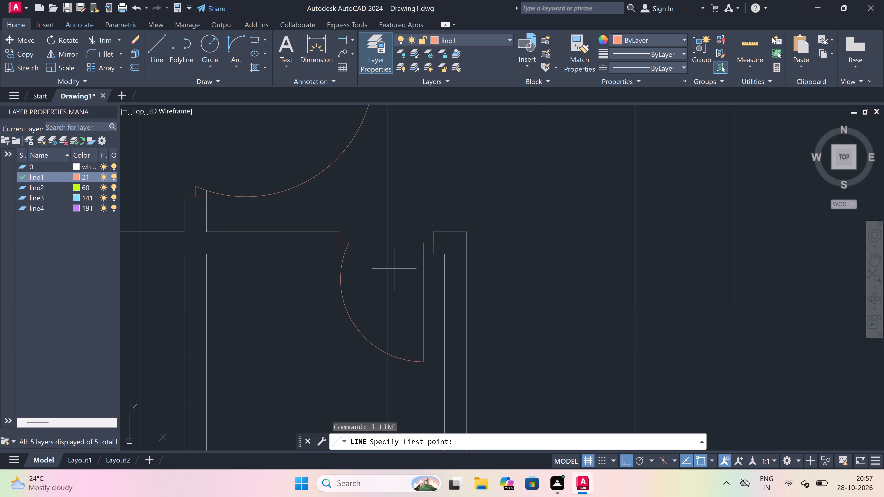
scroll(396, 265, "down", 5)
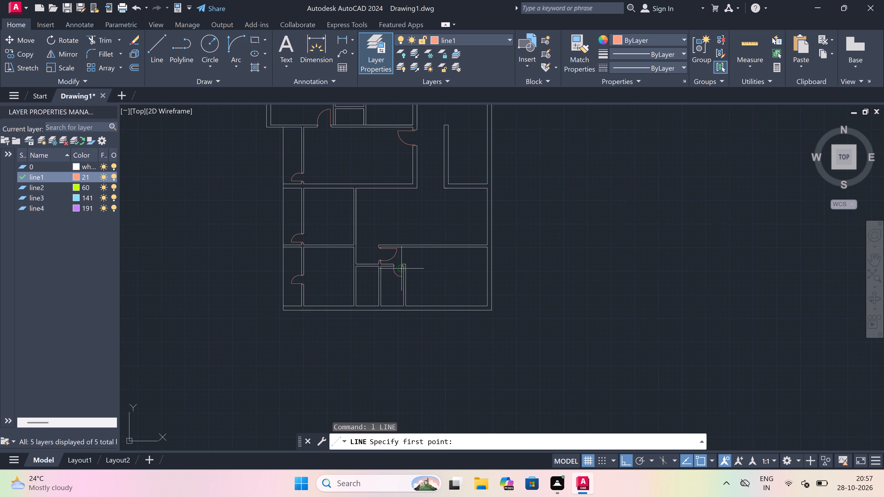
scroll(371, 257, "up", 3)
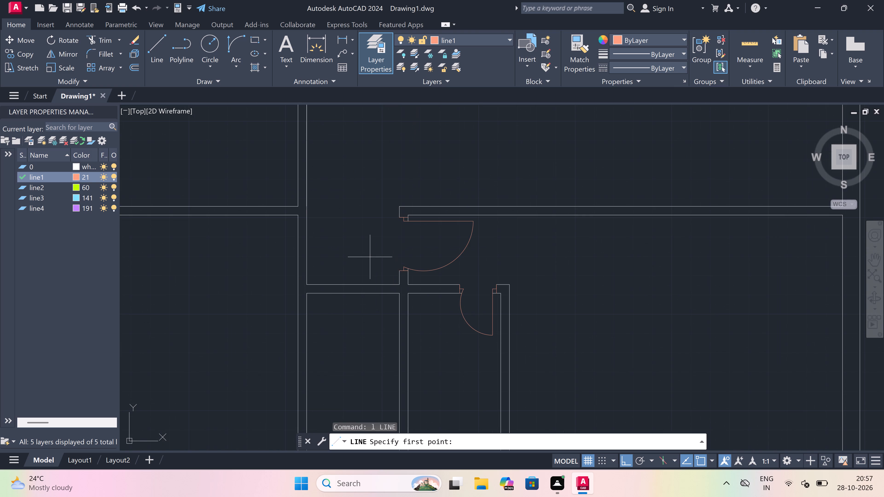
type("l")
key("space")
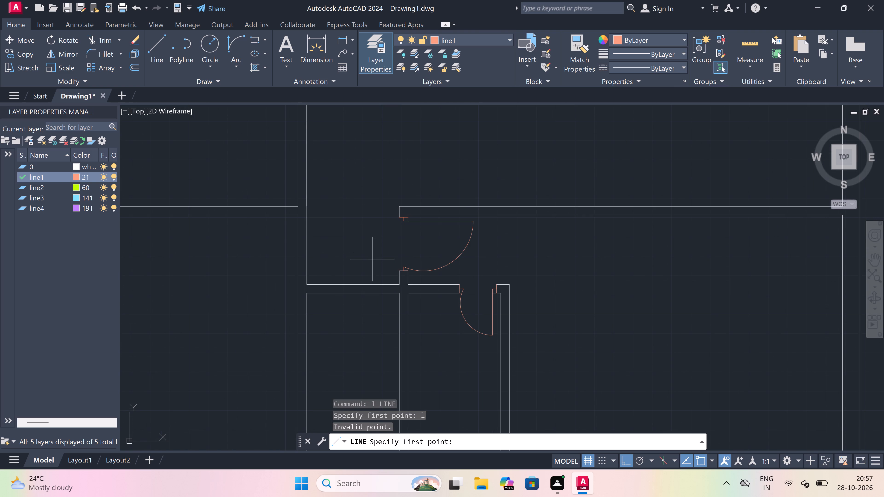
scroll(388, 281, "up", 3)
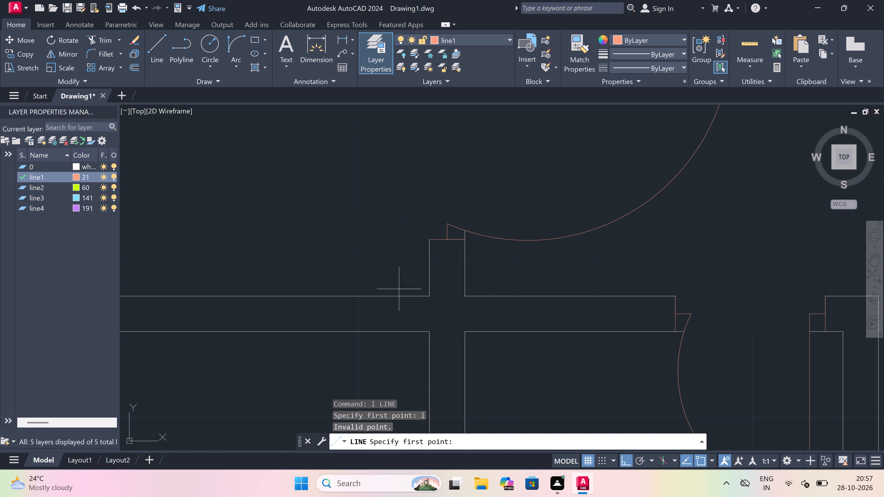
left_click(403, 294)
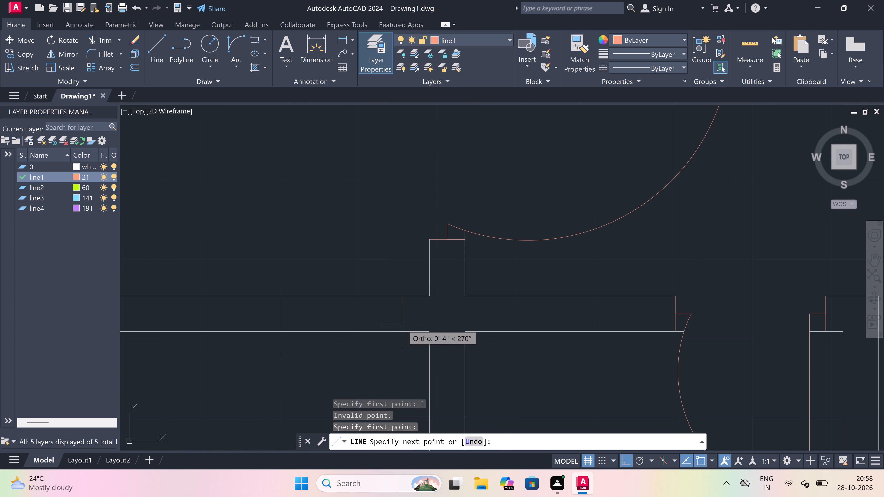
left_click(404, 334)
left_click(405, 318)
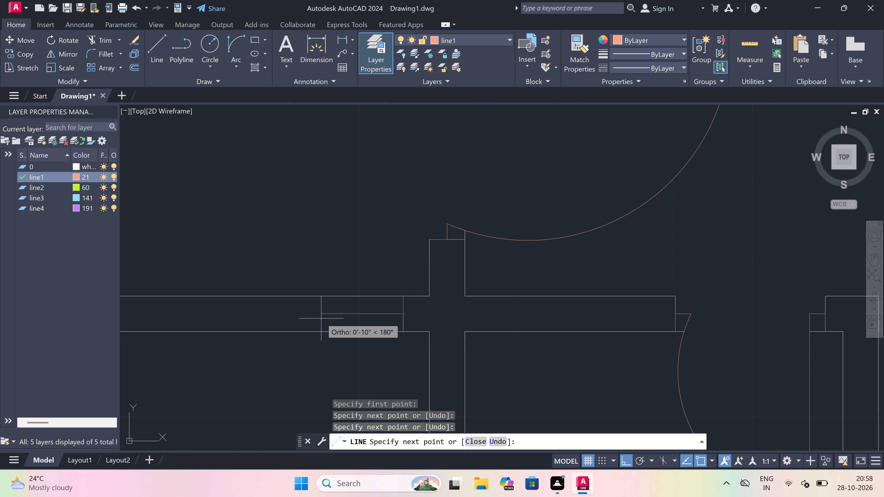
key("2")
key("shift+quotedbl")
key("space")
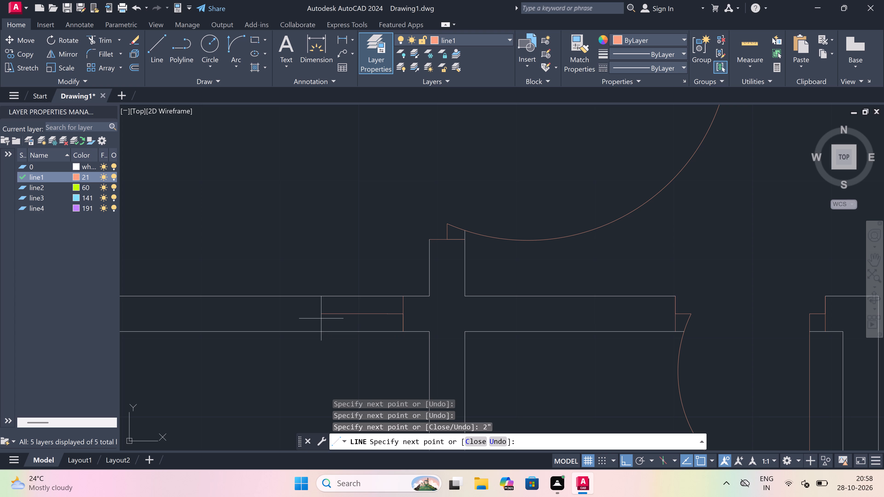
scroll(389, 277, "down", 2)
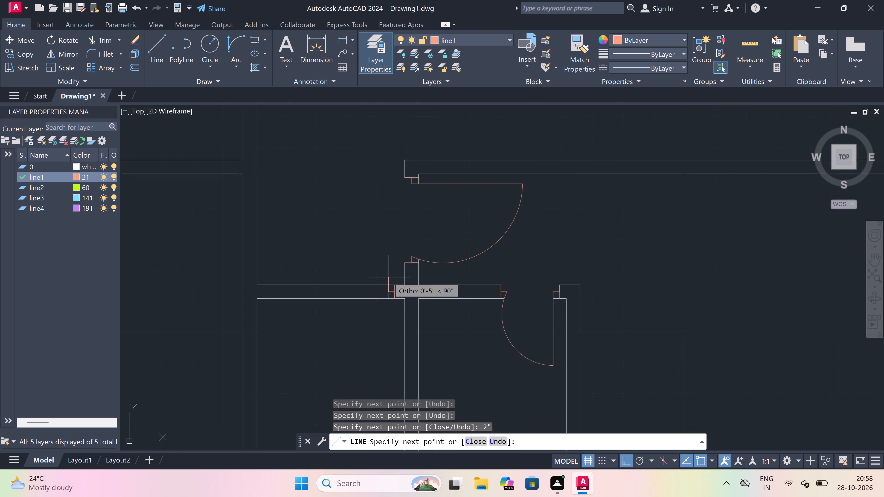
scroll(389, 277, "down", 1)
scroll(389, 338, "up", 2)
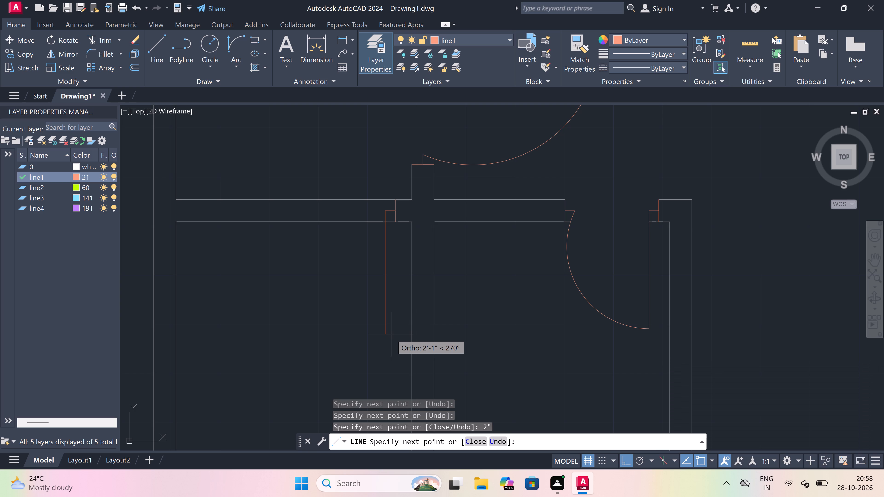
key("Escape")
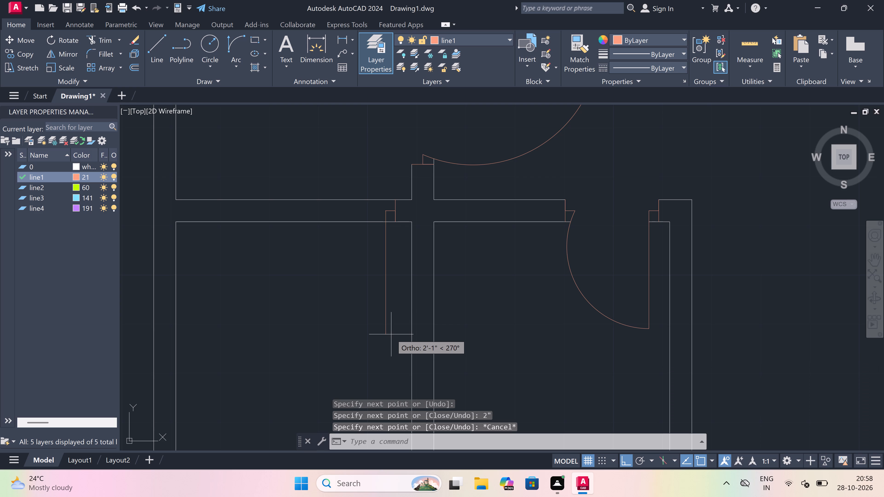
Draw a 2' door leaf downward from the free end of the new jamb's stop.
key("space")
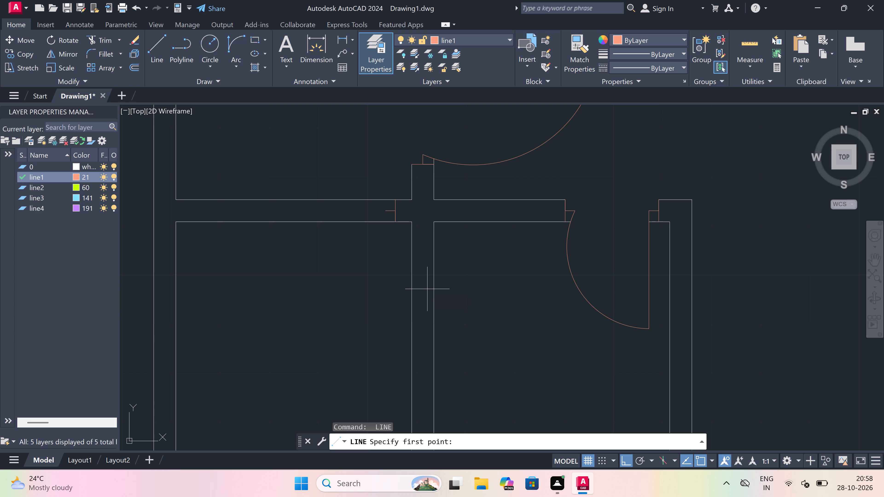
left_click(388, 211)
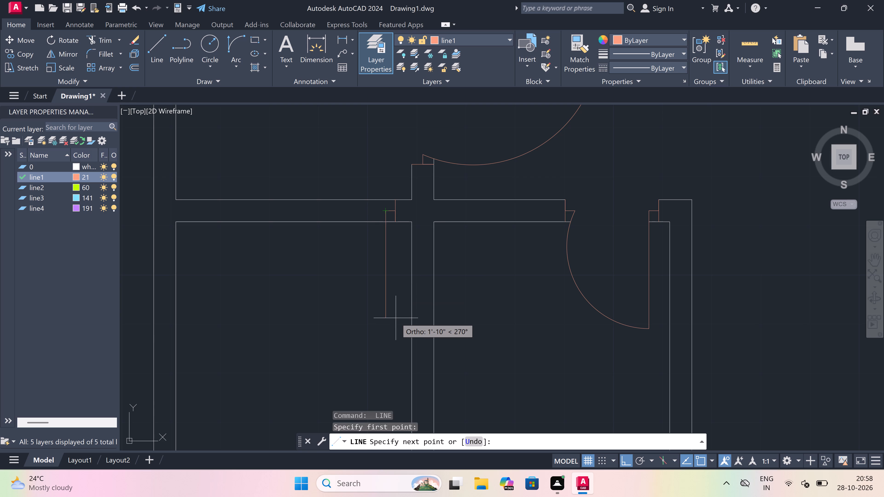
key("2")
key("apostrophe")
key("space")
key("Escape")
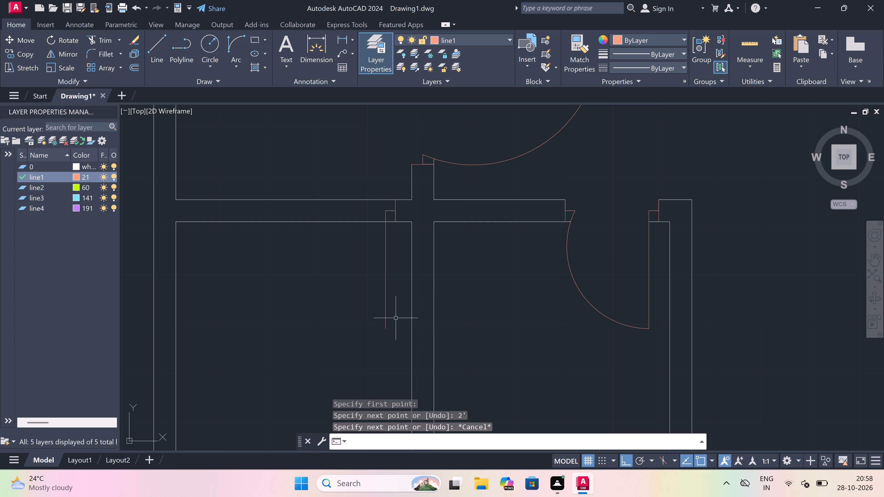
Draw the opposite jamb line across the same top wall, left of the new leaf, with a 2" stop rightward from its midpoint.
key("space")
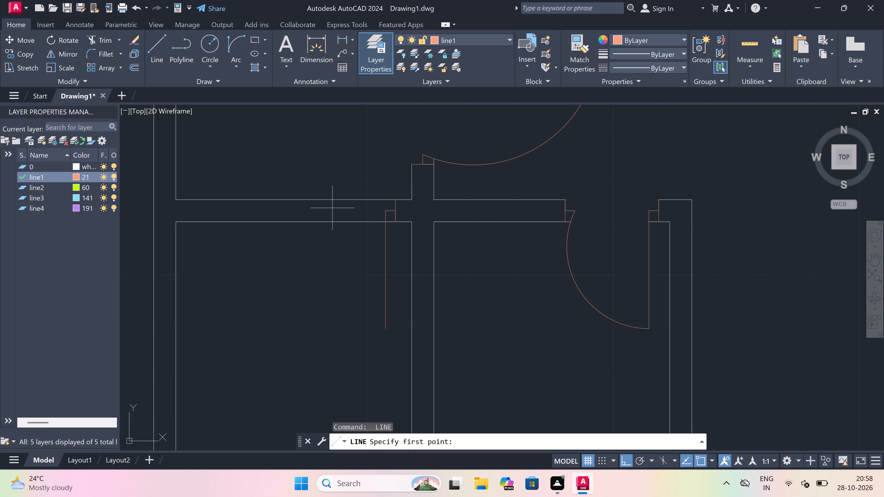
left_click(295, 218)
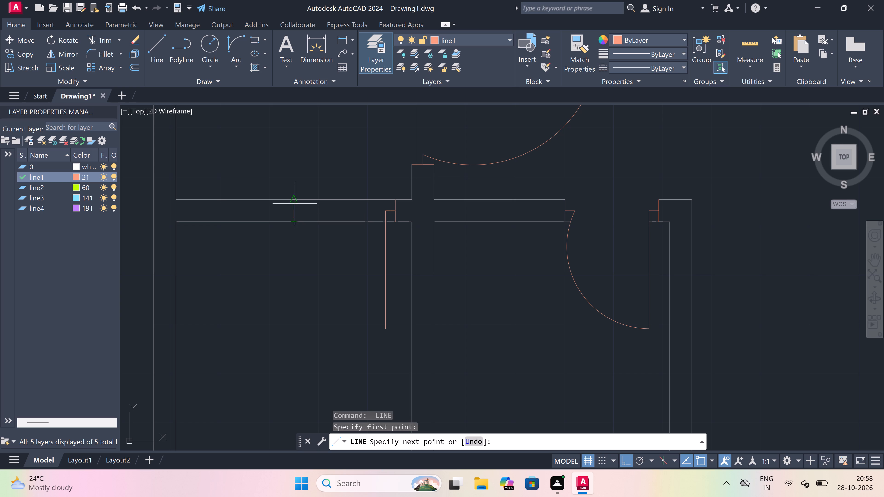
left_click(295, 202)
left_click(293, 208)
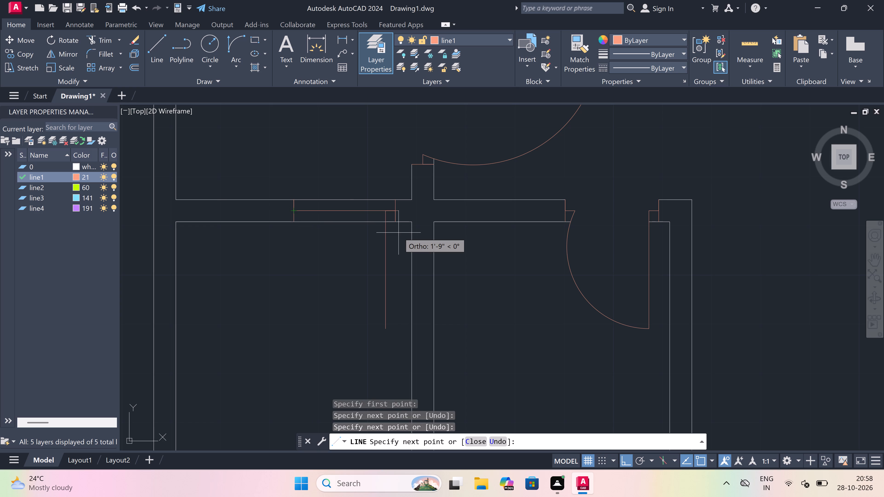
key("2")
key("shift+quotedbl")
key("space")
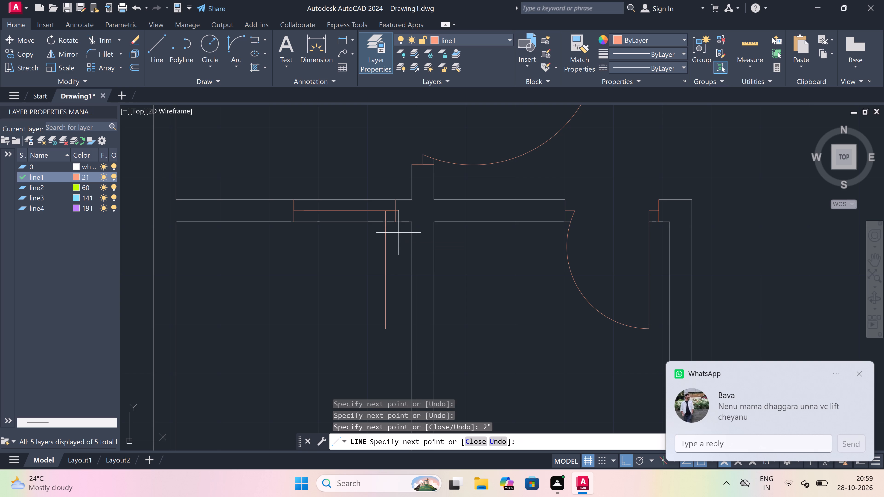
key("Escape")
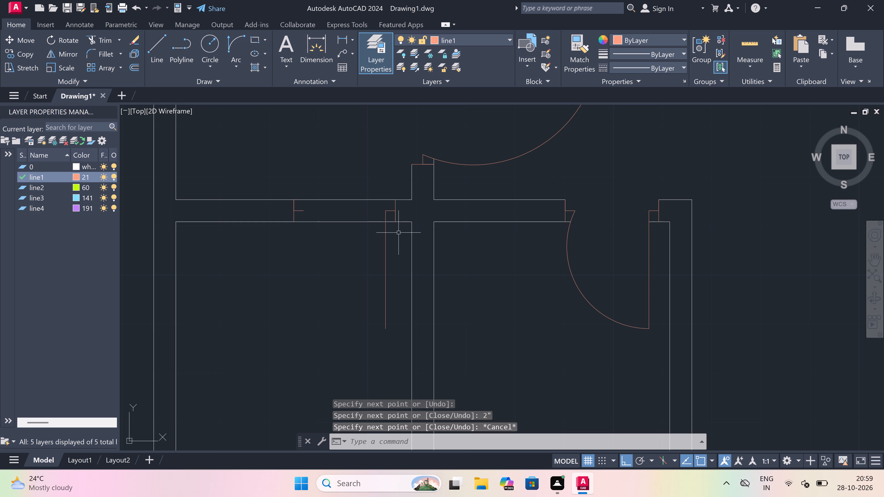
Draw the door swing arc from the lower end of the adjoining room's 2' leaf to the opposite jamb's stop.
left_click(237, 45)
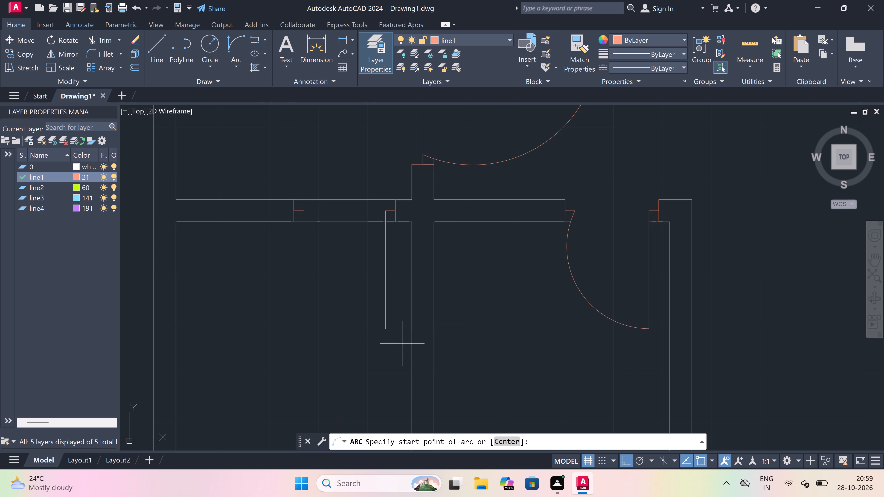
left_click(387, 329)
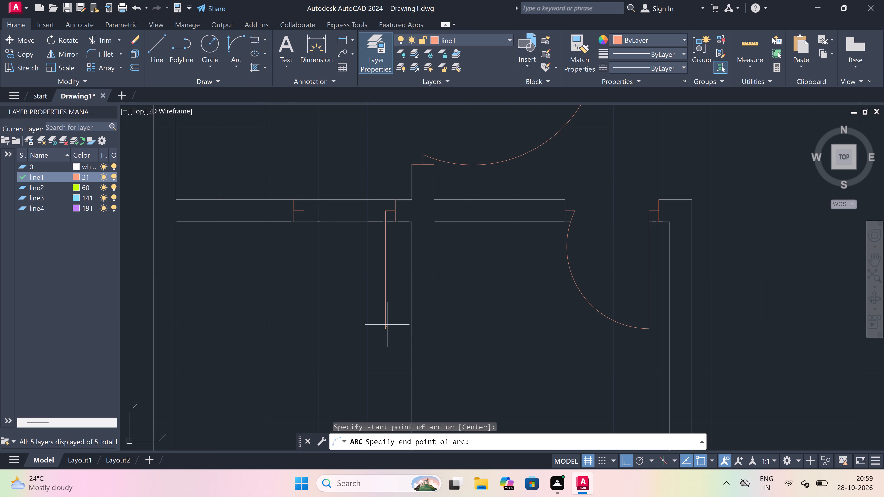
left_click(304, 209)
left_click(256, 293)
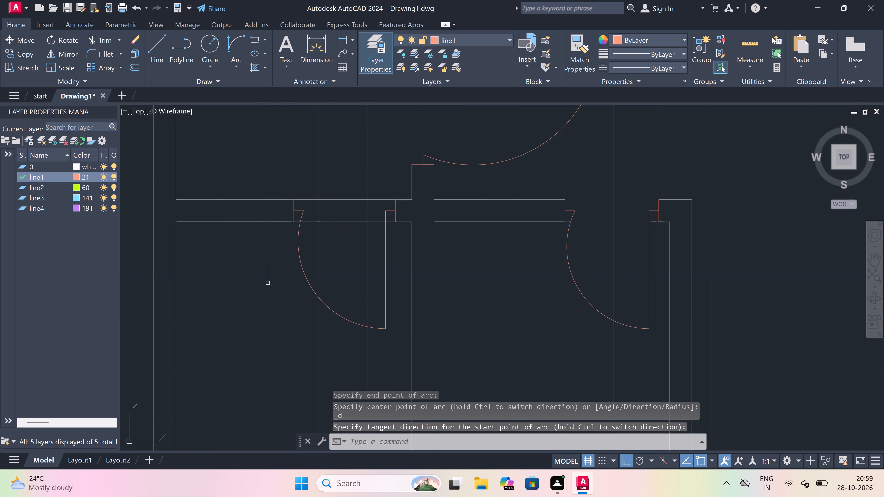
Trim both top wall lines between the two jambs to open the adjoining room's doorway.
key("t")
key("r")
key("space")
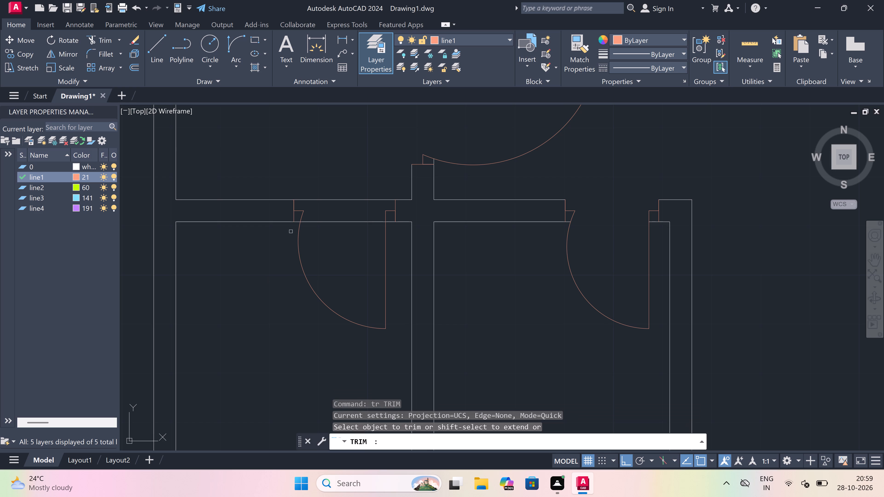
left_click(348, 178)
left_click(342, 238)
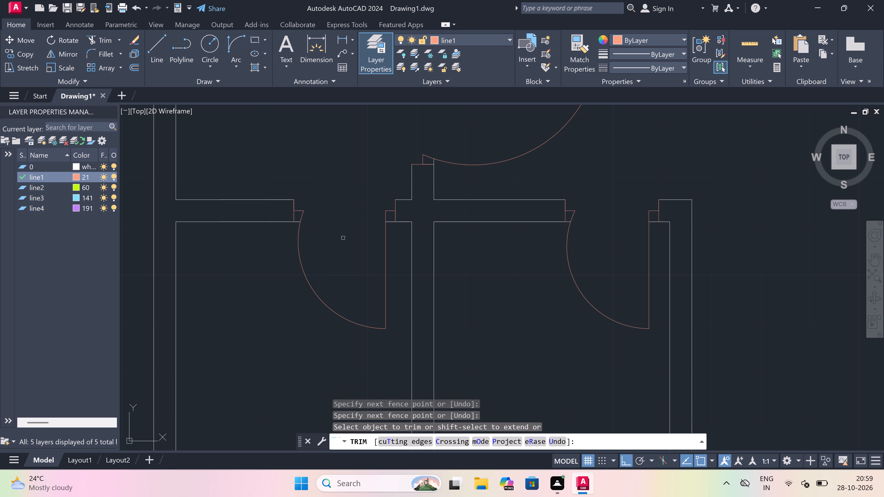
key("Escape")
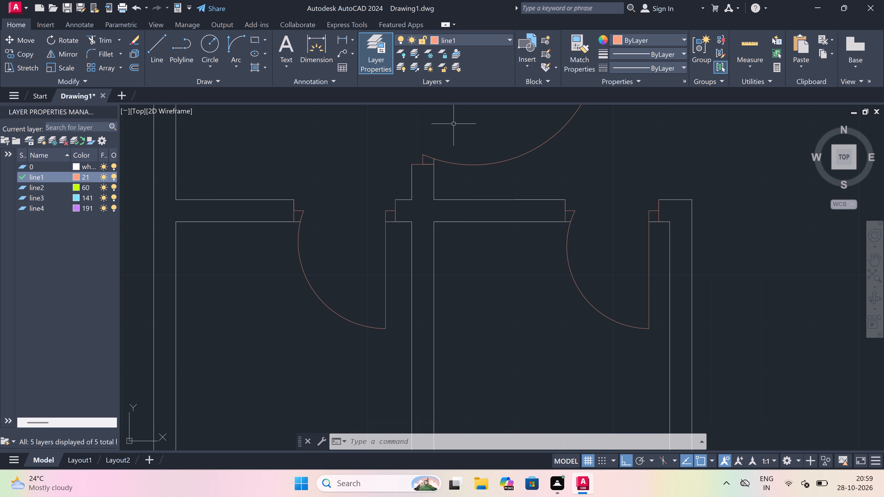
Draw a door jamb across the middle room's right-hand vertical wall, just above its lower corner, with a 2" stop upward from its midpoint.
scroll(334, 261, "down", 4)
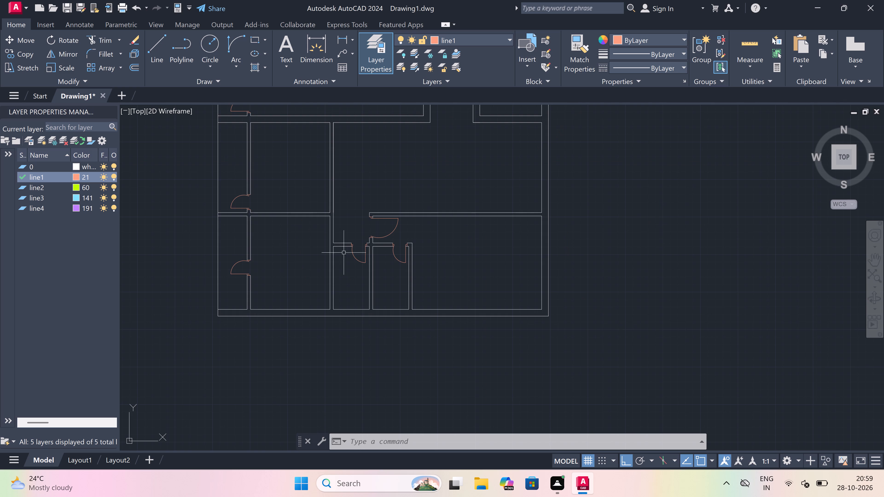
scroll(341, 249, "down", 2)
scroll(338, 222, "up", 2)
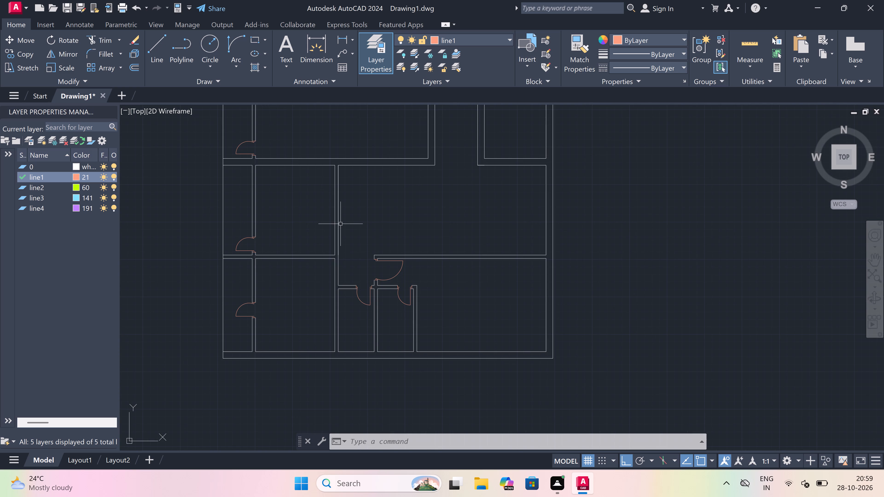
type("l")
key("space")
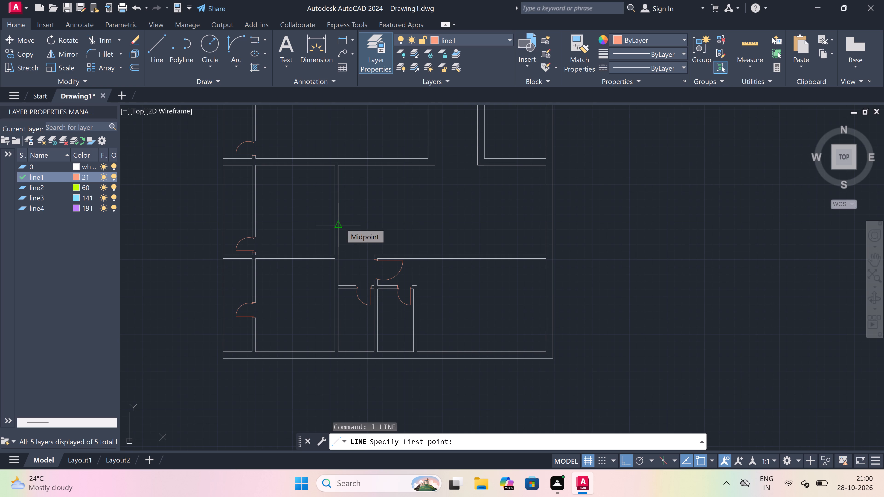
scroll(340, 223, "down", 3)
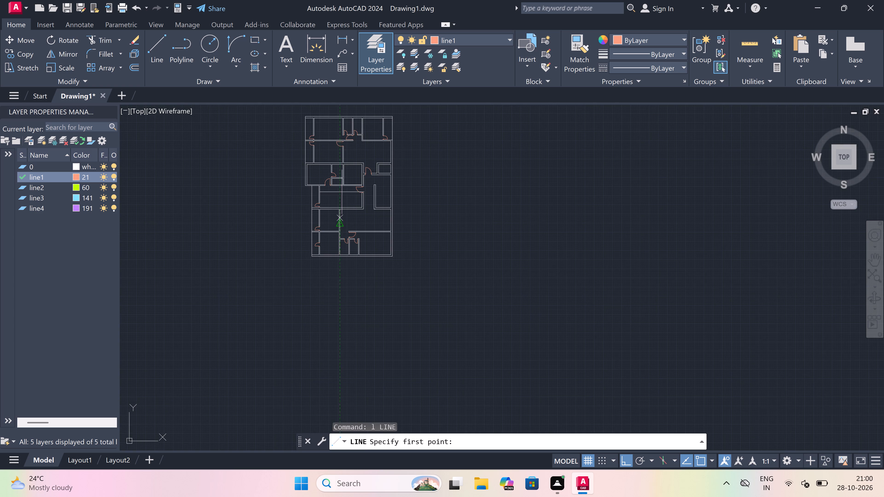
scroll(343, 184, "up", 3)
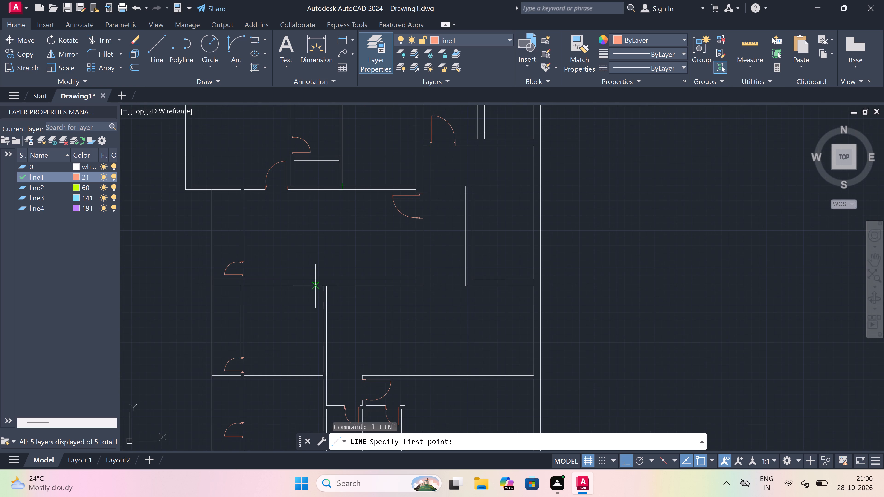
scroll(315, 285, "down", 2)
scroll(314, 320, "up", 3)
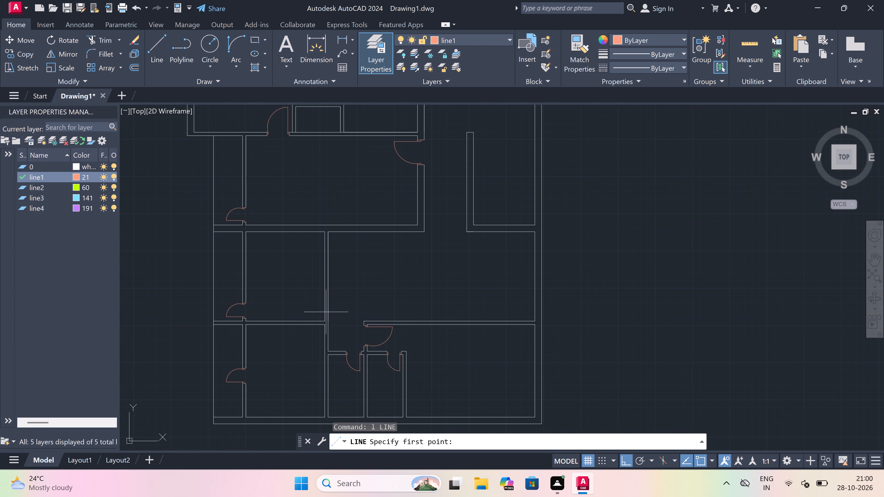
scroll(328, 311, "up", 1)
scroll(318, 331, "up", 3)
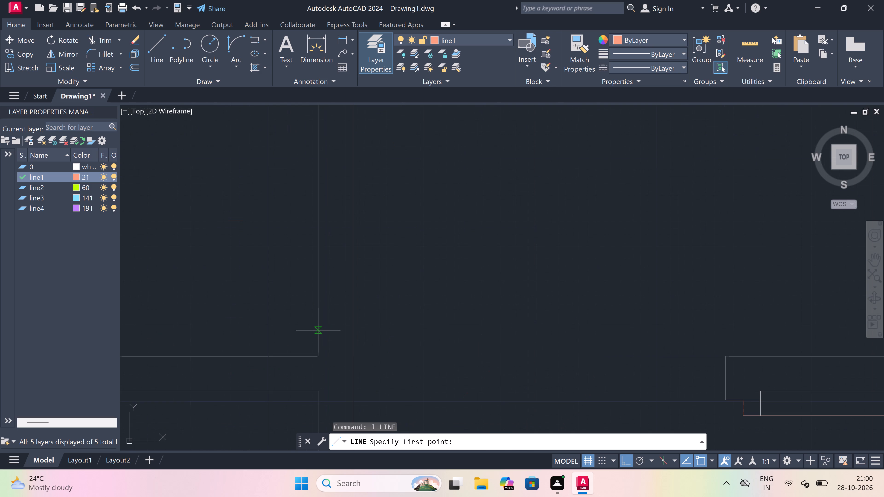
left_click(319, 331)
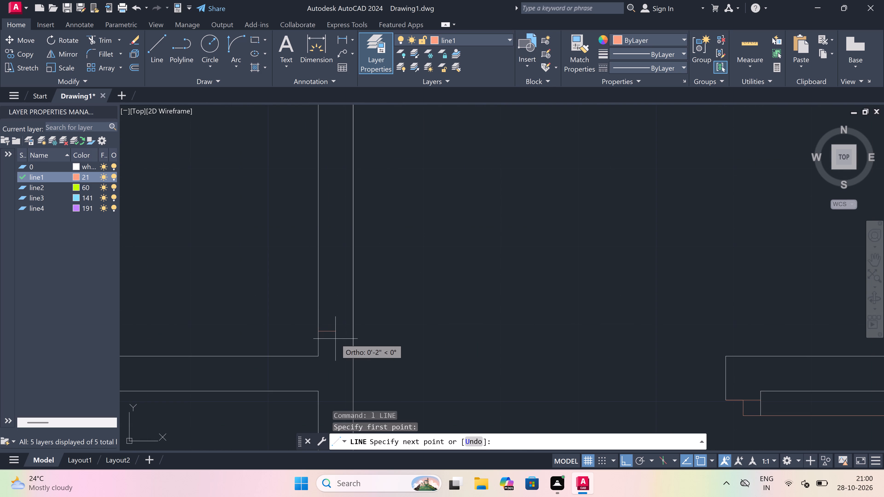
left_click(355, 333)
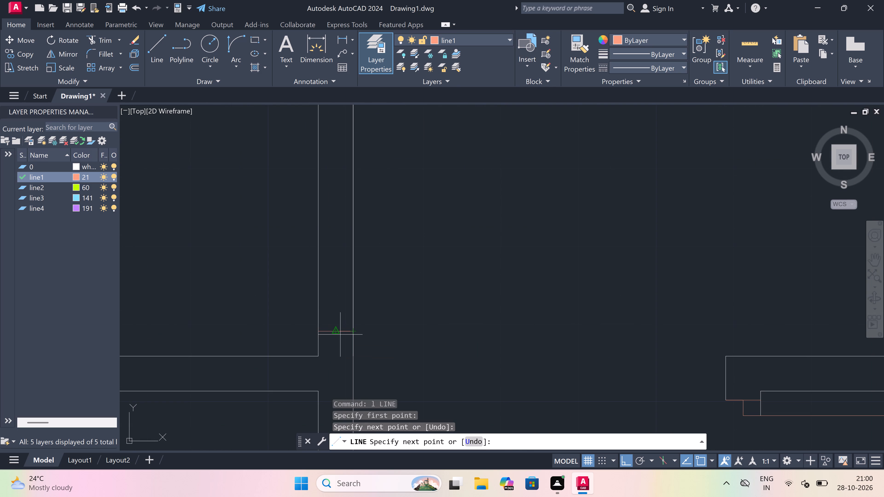
left_click_drag(340, 335, 336, 322)
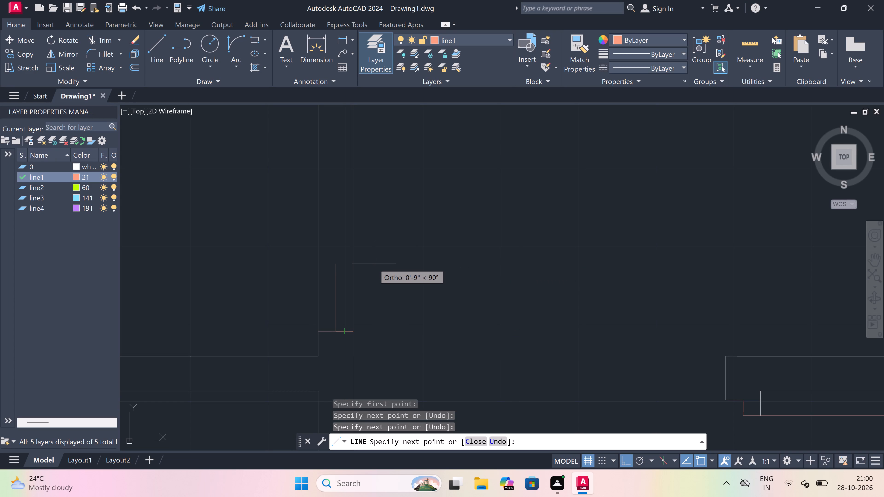
type("2\"")
key("space")
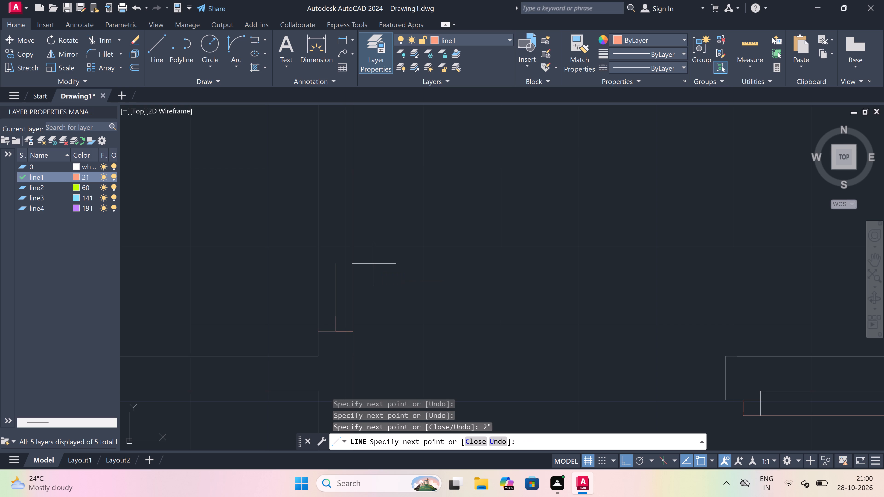
left_click(612, 0)
Draw a 3' door leaf leftward into the room from the free end of the new jamb's stop.
scroll(392, 335, "down", 3)
scroll(350, 316, "up", 3)
scroll(350, 315, "down", 2)
scroll(351, 332, "up", 2)
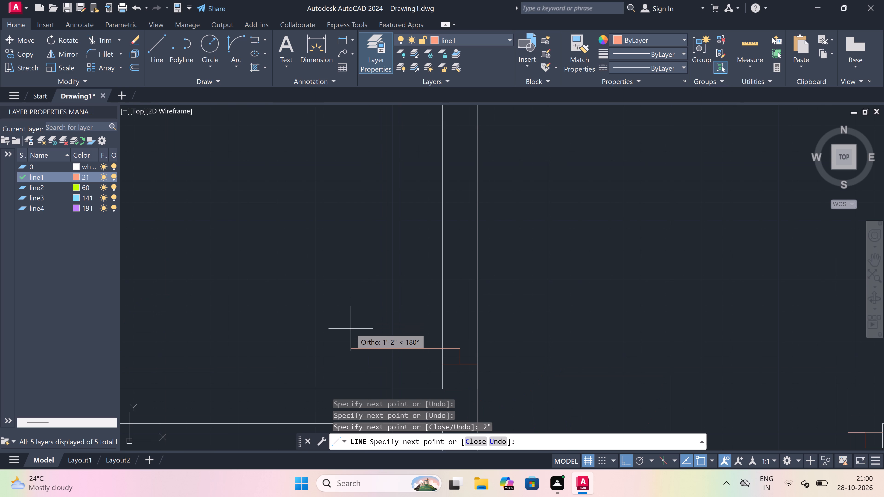
type("3'")
key("space")
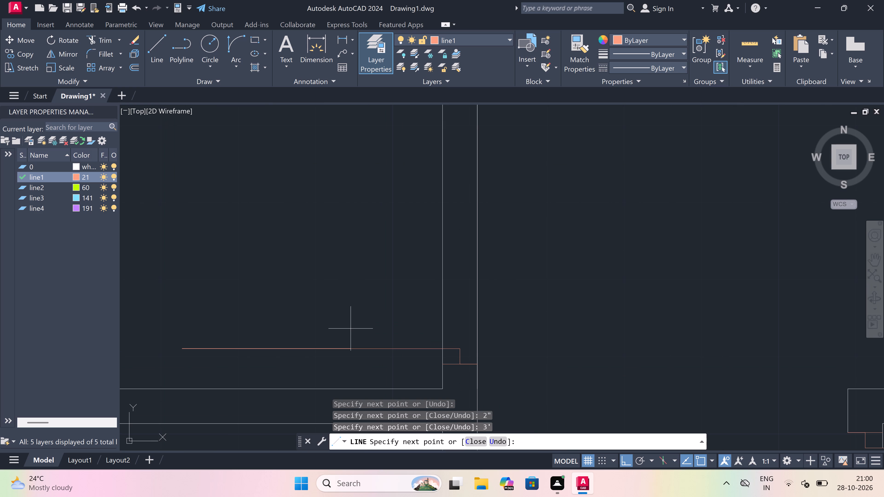
key("Escape")
Draw the opposite jamb across the same vertical wall, above the 3' leaf, with a 2" stop downward from its midpoint.
key("space")
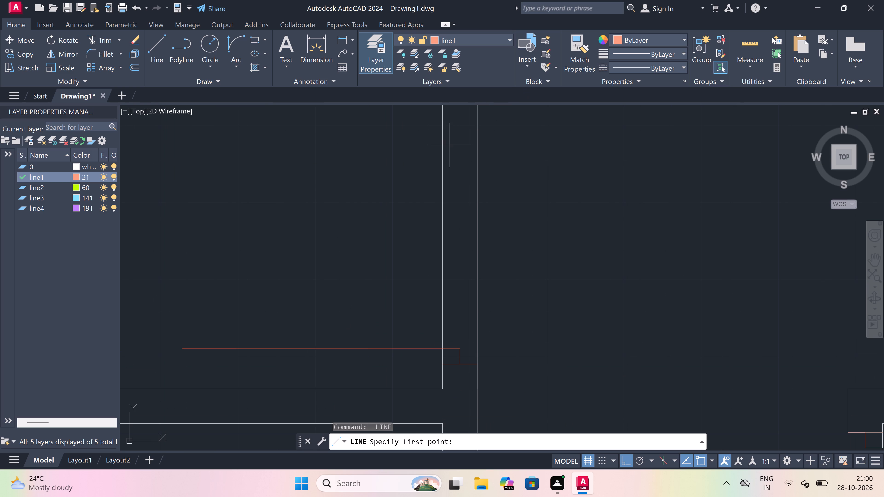
left_click(447, 145)
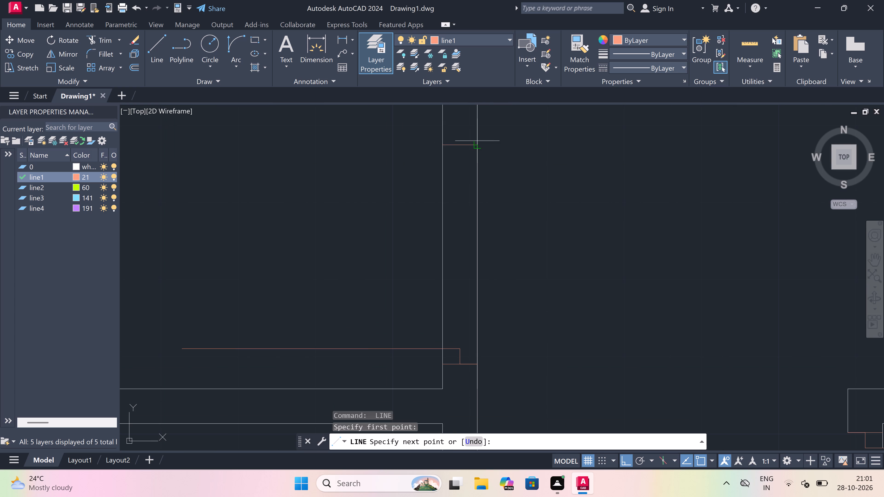
left_click(478, 141)
left_click_drag(465, 146, 463, 167)
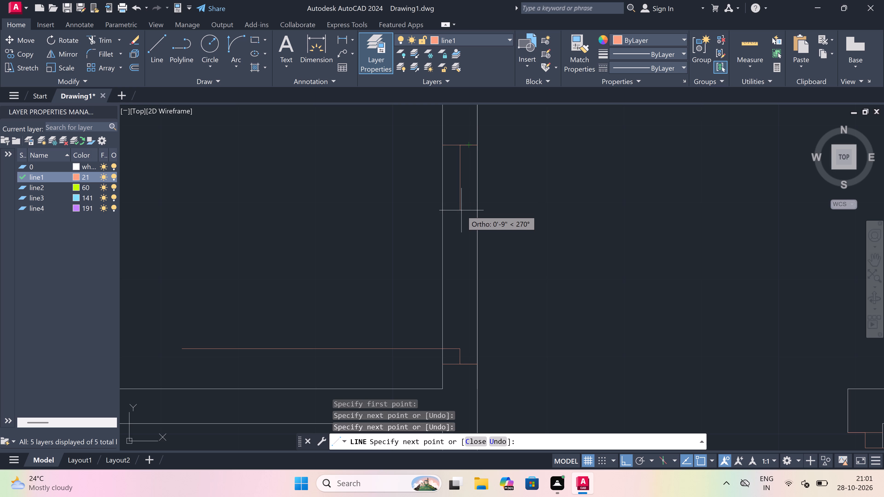
key("2")
type("\"")
key("space")
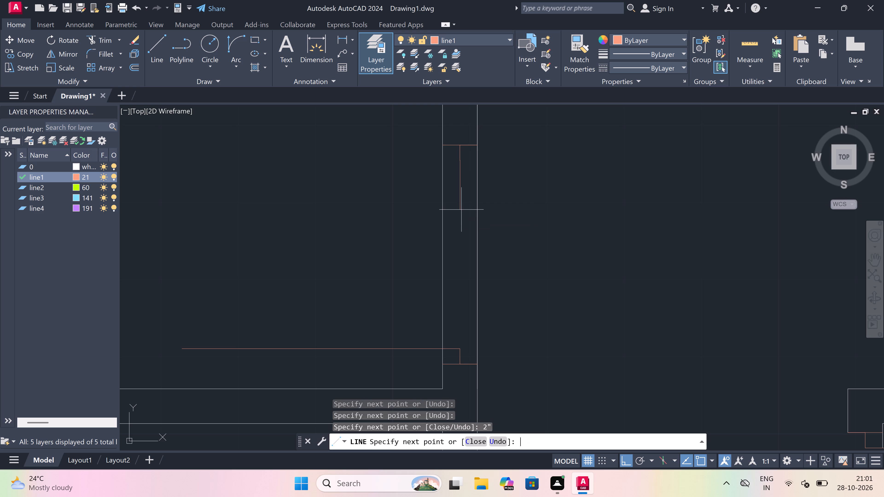
key("Escape")
Draw the door swing arc from the free end of the 3' leaf to the upper jamb's stop.
left_click(235, 44)
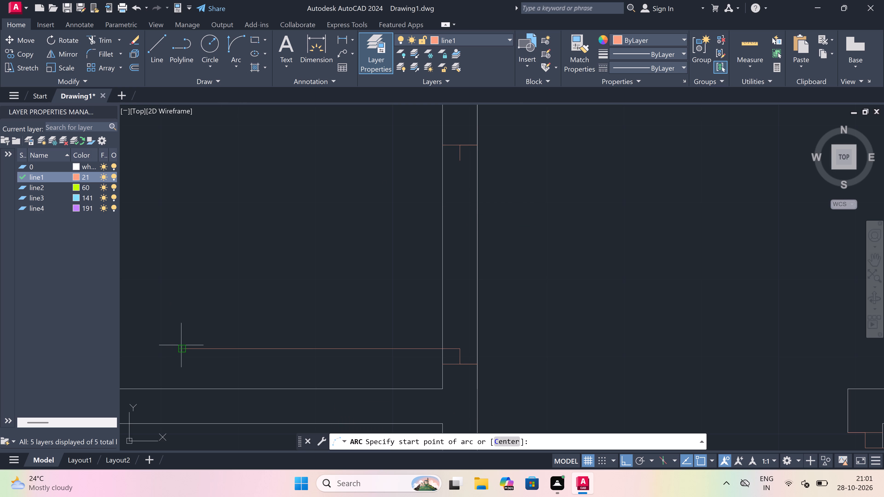
left_click_drag(181, 347, 187, 329)
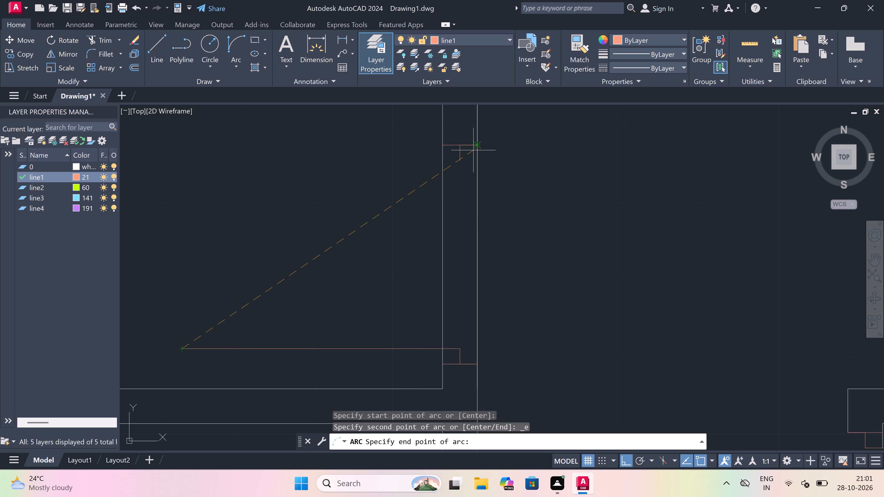
left_click(458, 158)
left_click(326, 168)
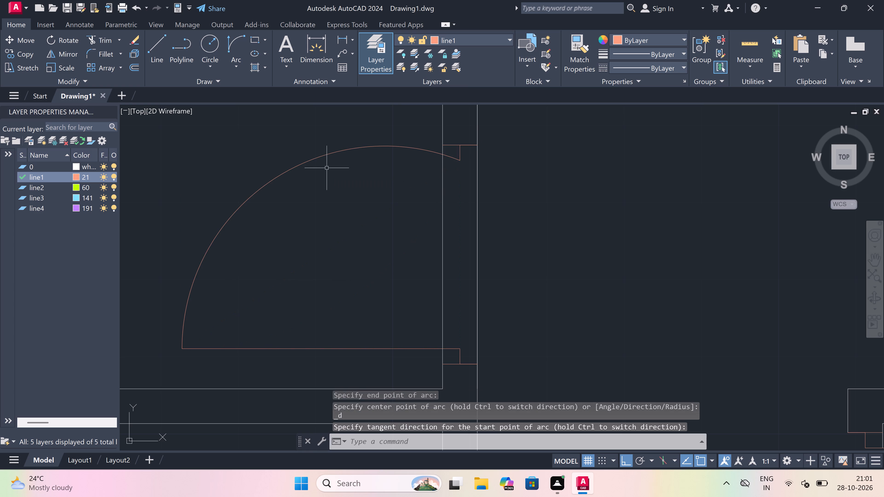
Trim both vertical wall lines between the two jambs to open the 3' doorway.
type("tr")
key("space")
left_click_drag(364, 215, 401, 216)
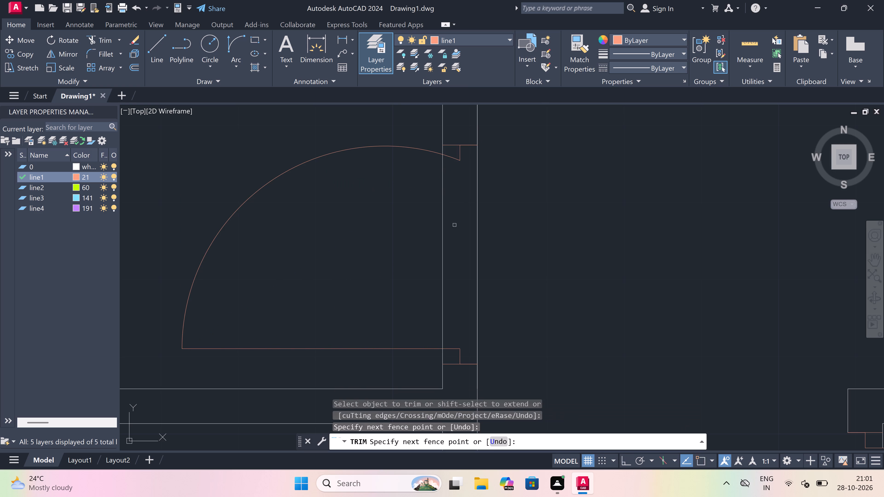
left_click_drag(530, 233, 519, 231)
left_click(394, 239)
key("Escape")
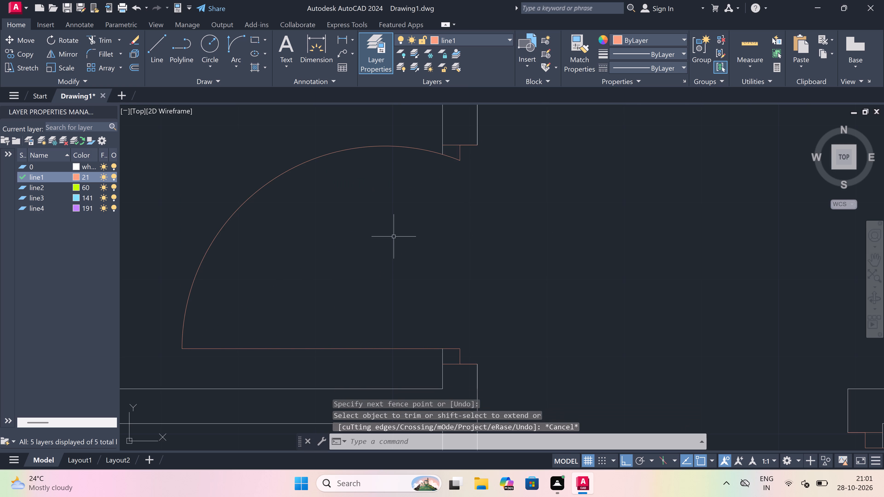
Extend the small room's upper wall line and the lower line of the horizontal wall below the 3' door across the vertical wall.
scroll(394, 237, "down", 5)
scroll(392, 254, "up", 1)
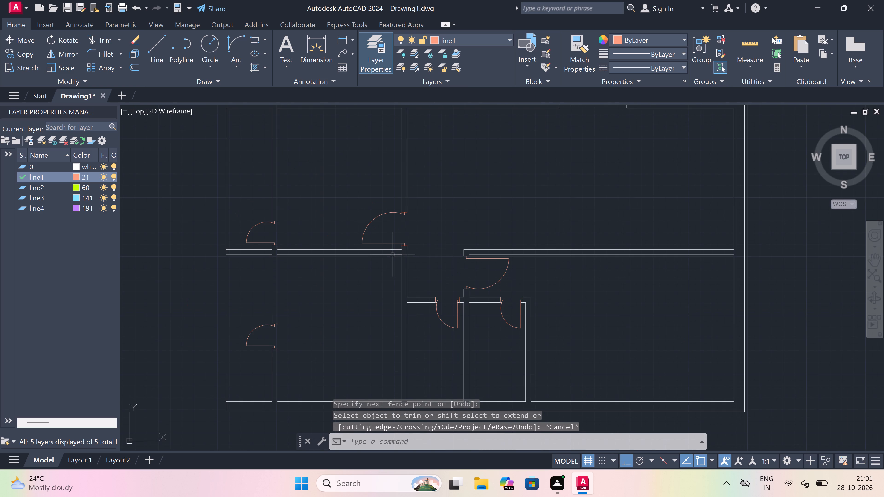
scroll(401, 306, "up", 1)
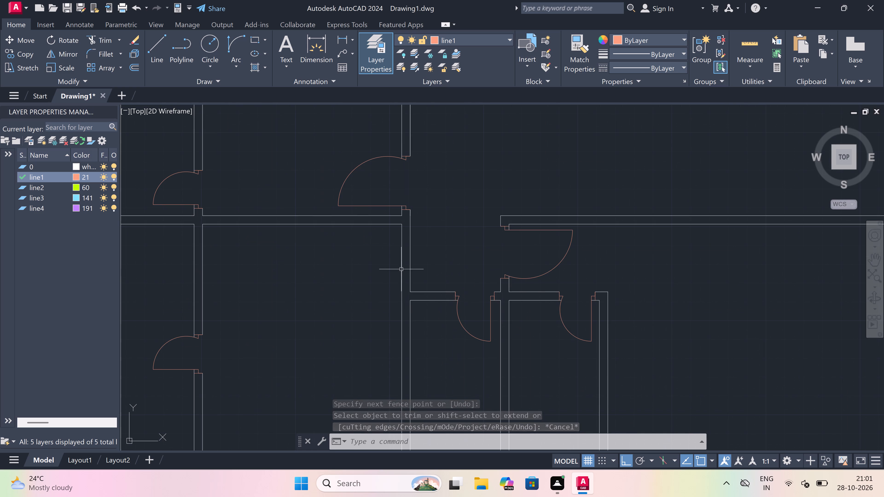
key("e")
key("x")
key("space")
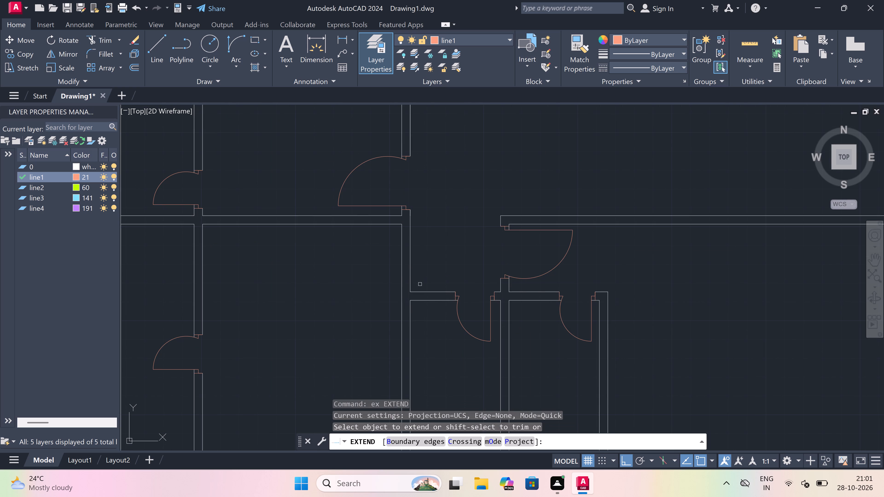
left_click(420, 291)
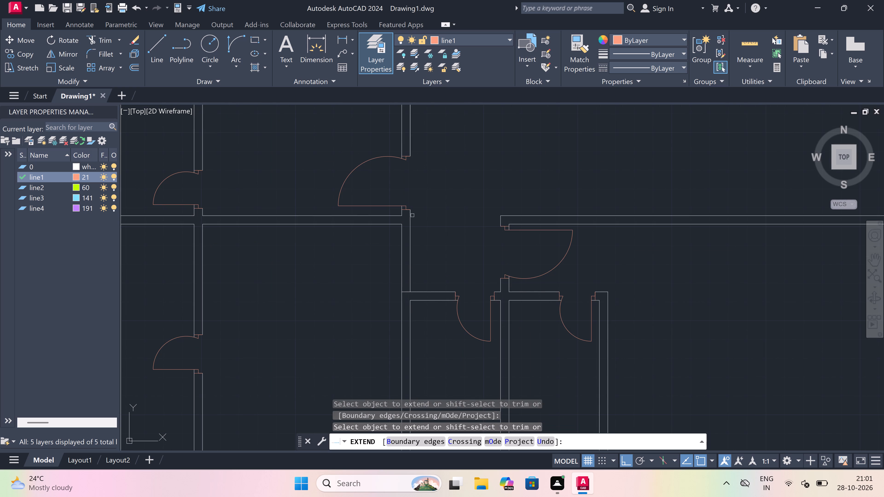
left_click(393, 223)
key("Escape")
Trim both vertical wall lines between the horizontal wall and the small room's upper wall to open a passage.
key("t")
key("r")
key("space")
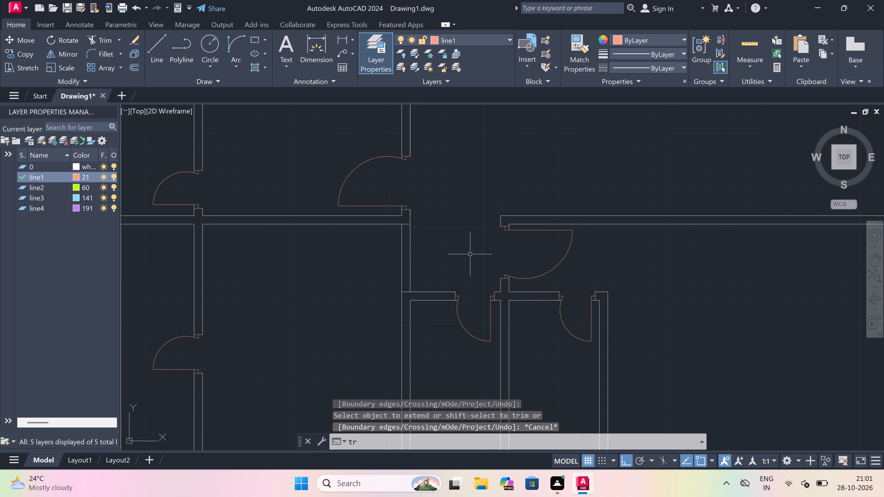
left_click(467, 255)
left_click(321, 266)
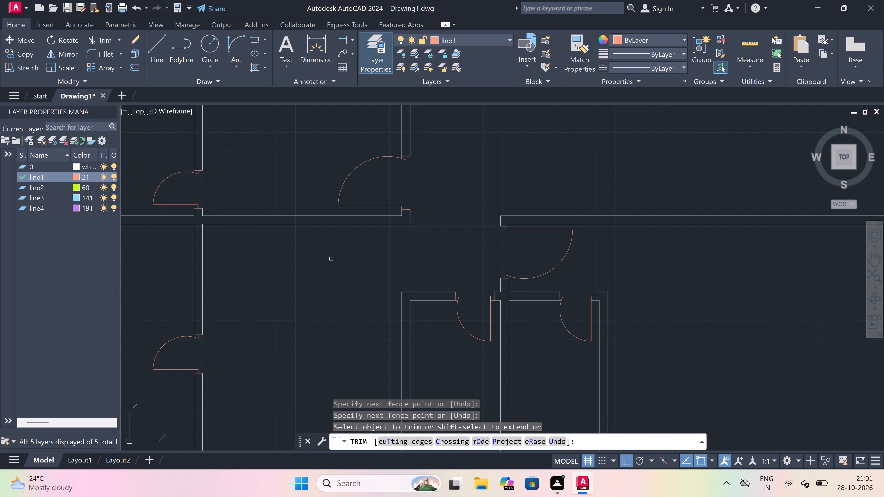
key("Escape")
scroll(338, 256, "down", 3)
scroll(338, 256, "up", 2)
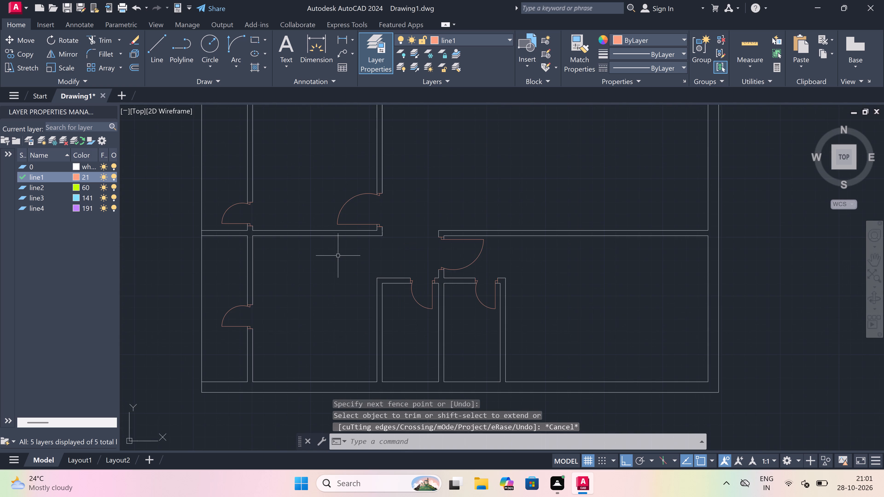
scroll(338, 256, "down", 2)
scroll(330, 245, "up", 2)
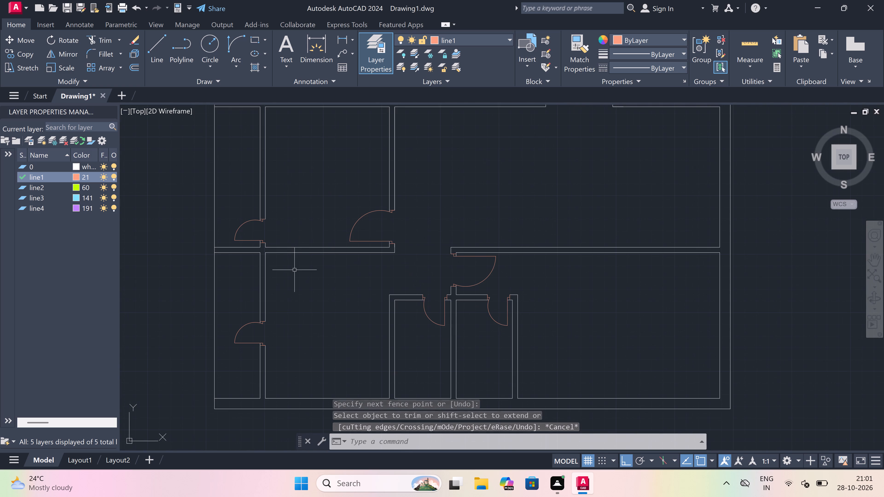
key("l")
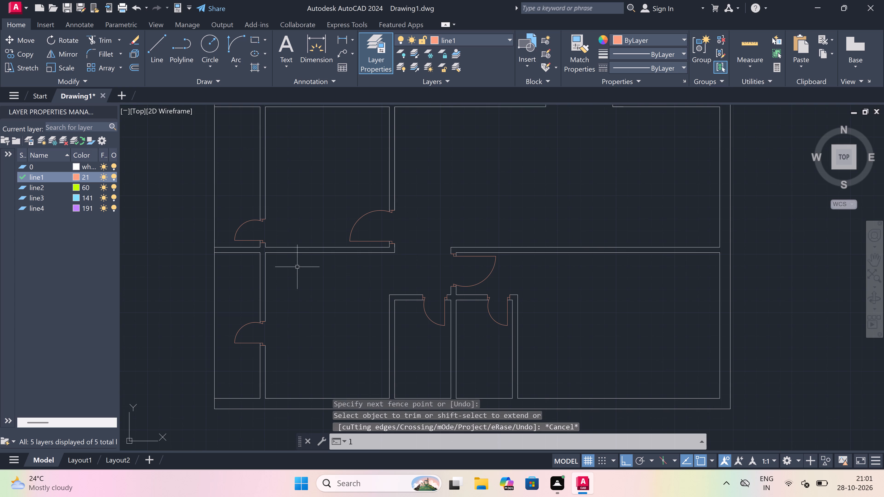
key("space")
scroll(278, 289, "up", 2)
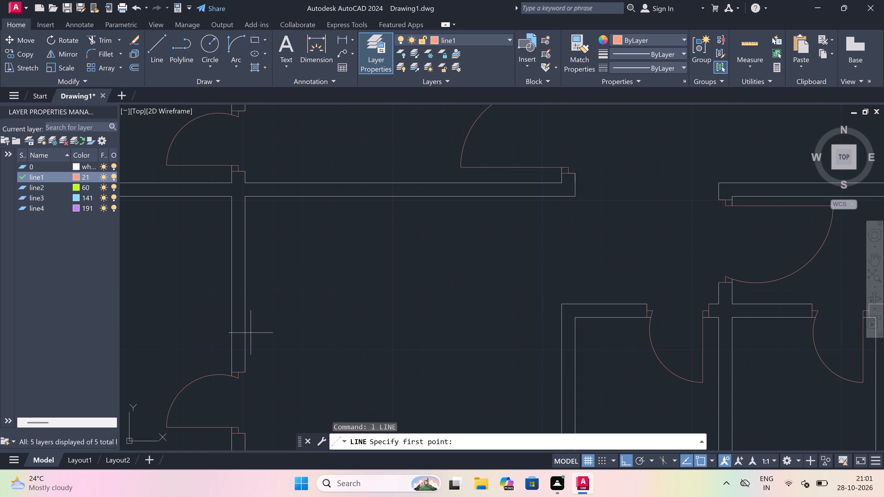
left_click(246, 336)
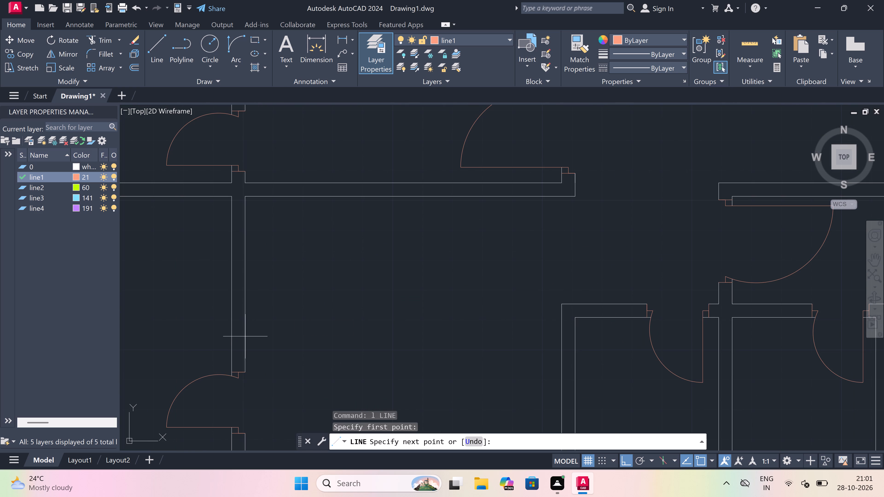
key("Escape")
On layer 0, outline an L-shaped counter in the room's upper-left corner: about 8" out, 3'-3" up, 4'-8" across, closing at the wall.
left_click(489, 40)
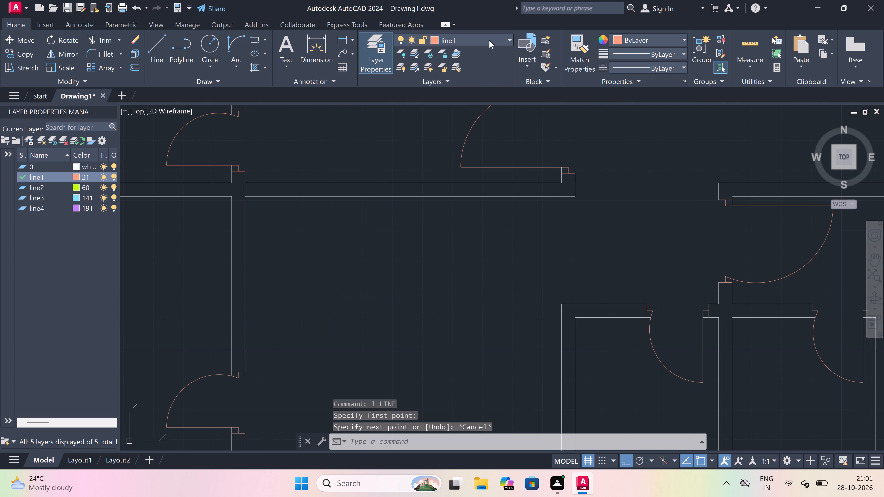
left_click(469, 54)
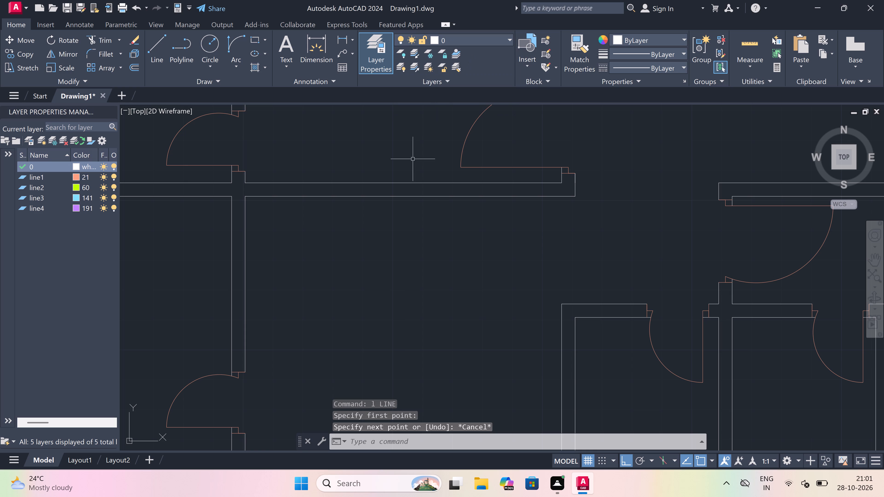
key("space")
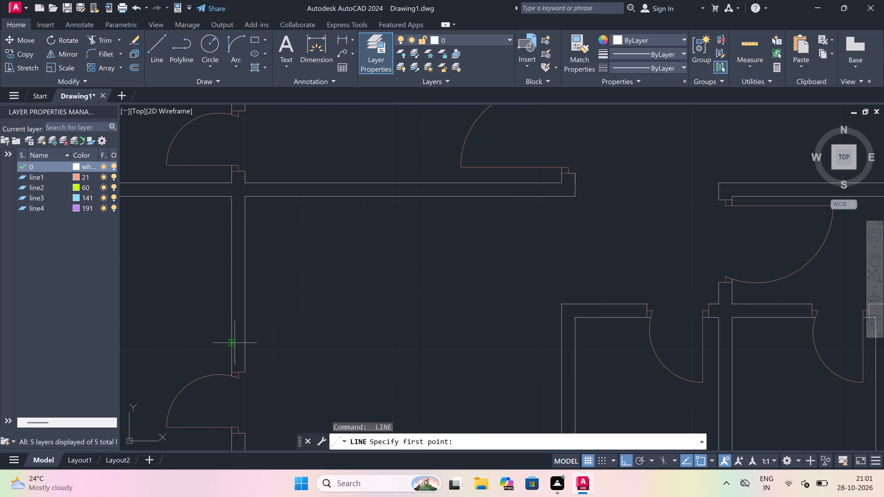
left_click_drag(245, 336, 248, 338)
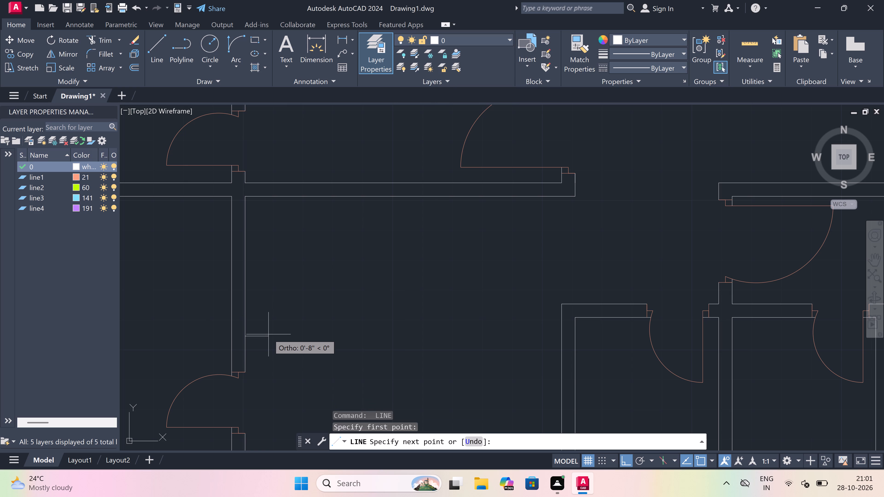
left_click_drag(269, 334, 271, 312)
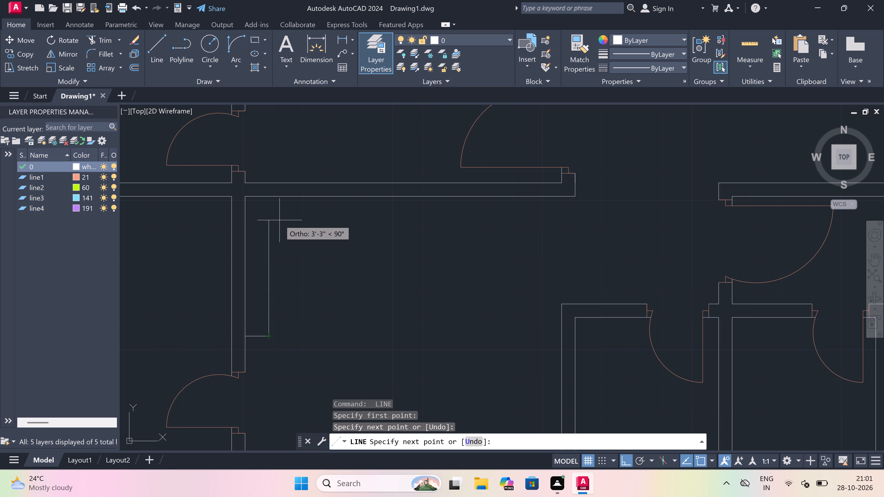
left_click(279, 220)
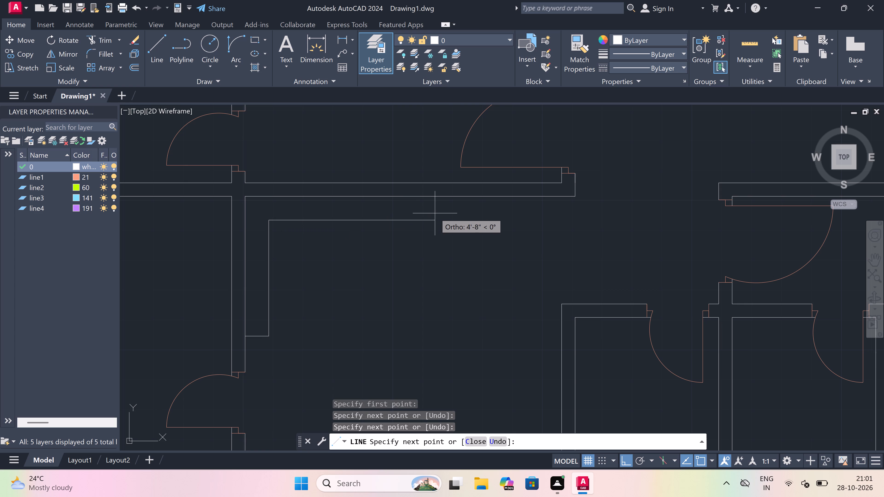
left_click(435, 214)
left_click(436, 195)
key("Escape")
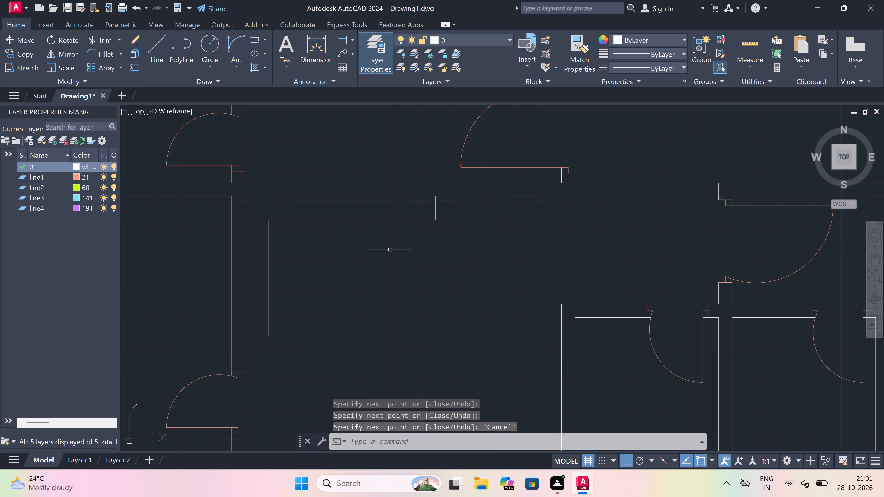
Draw a horizontal counter edge above the same room's bottom wall, from the left wall to the small room's wall.
scroll(390, 250, "down", 3)
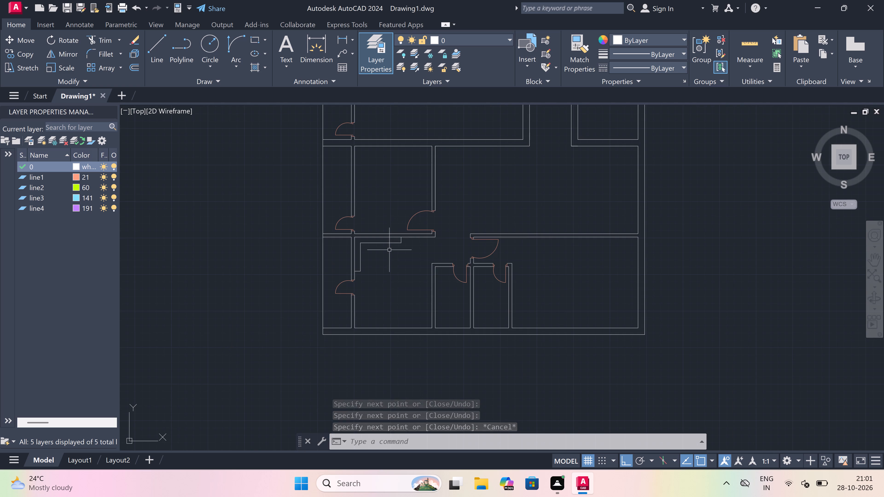
scroll(368, 319, "up", 2)
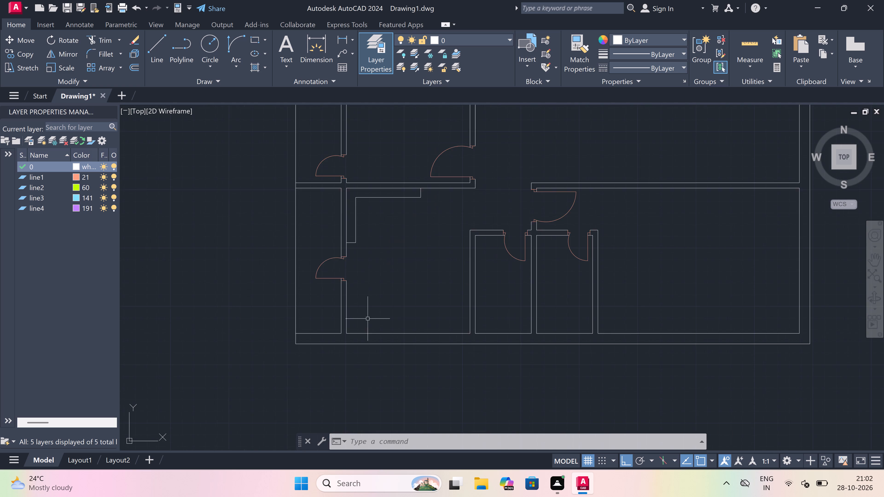
key("space")
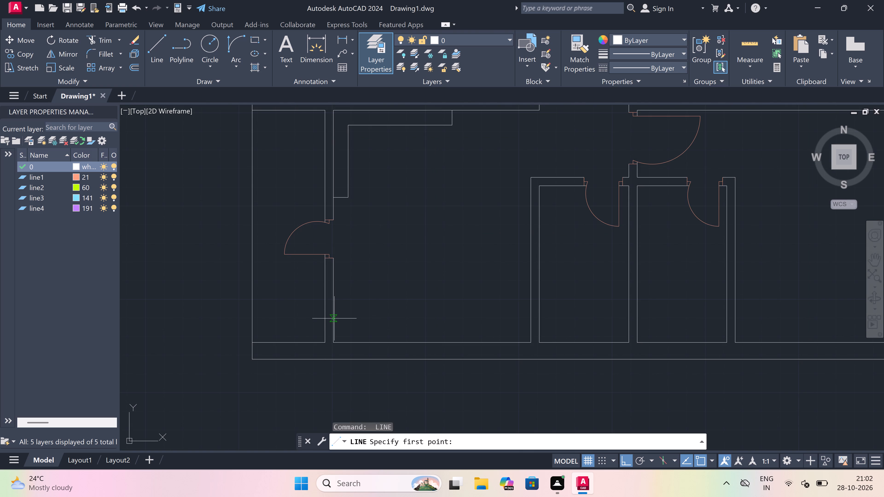
left_click_drag(336, 318, 376, 318)
left_click(533, 319)
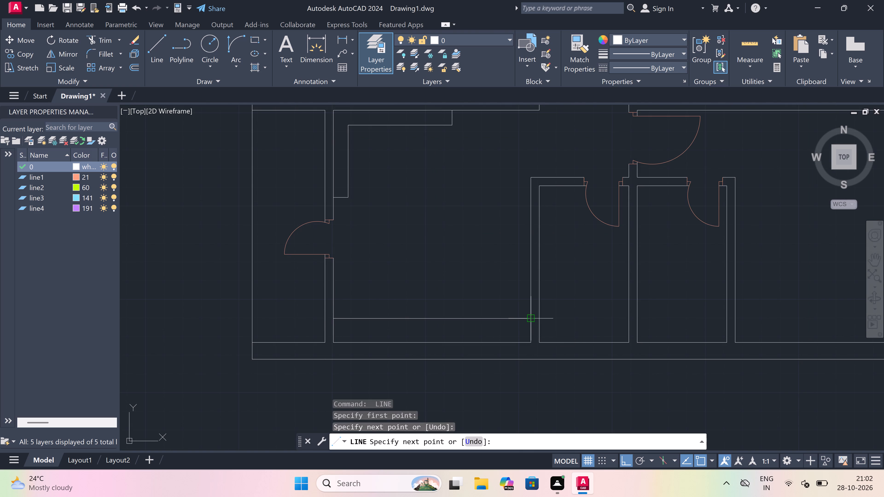
key("Escape")
Erase the L-shaped counter's long vertical and horizontal front edges, keeping the two short end lines.
scroll(397, 312, "down", 3)
scroll(398, 290, "up", 2)
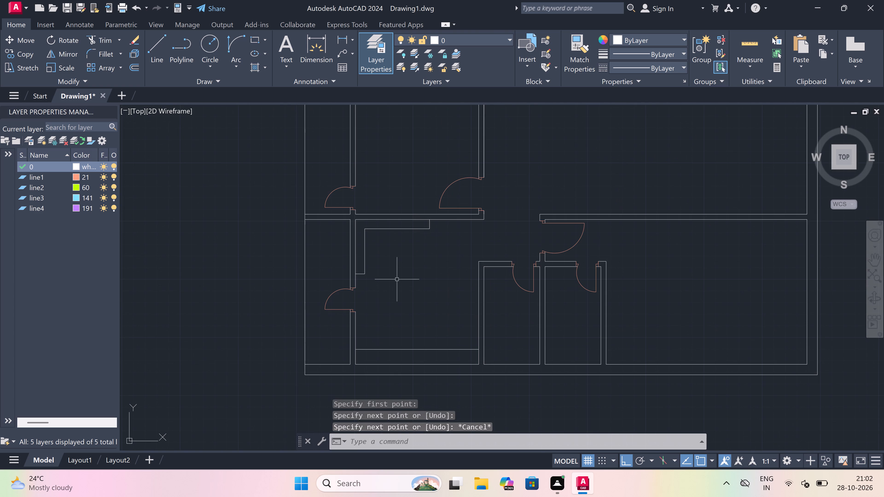
scroll(390, 238, "up", 2)
left_click(387, 218)
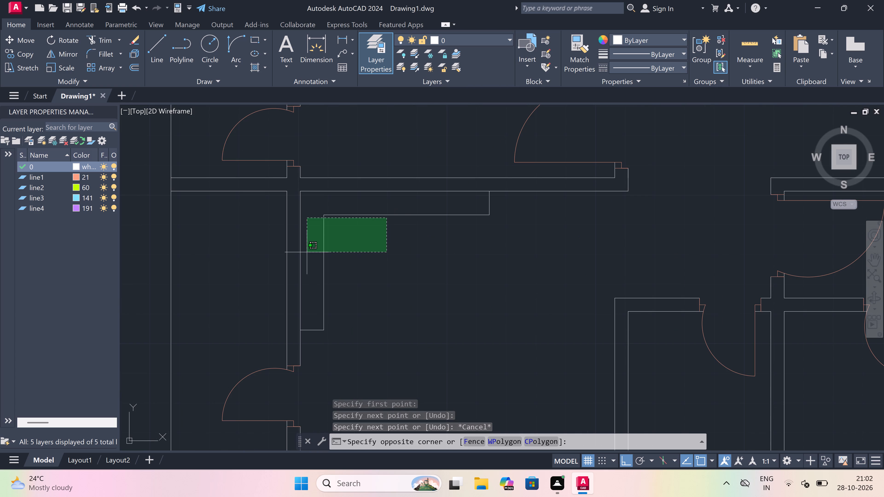
left_click(311, 252)
left_click(369, 219)
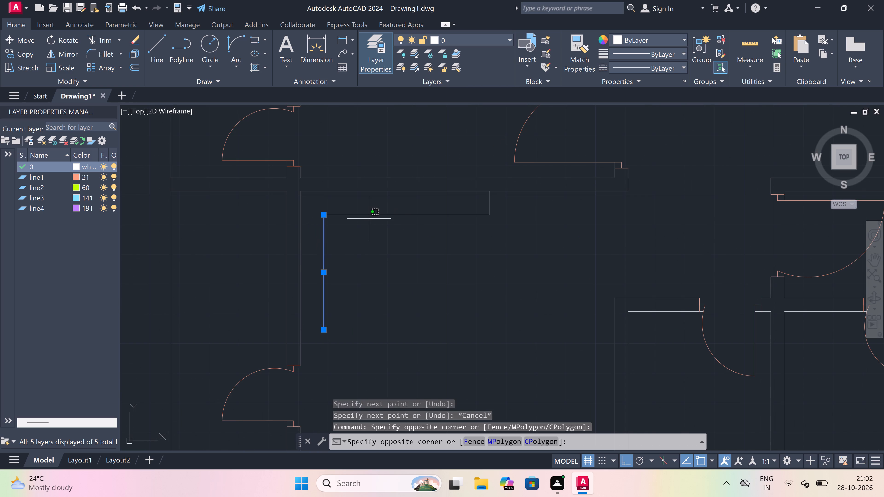
key("Delete")
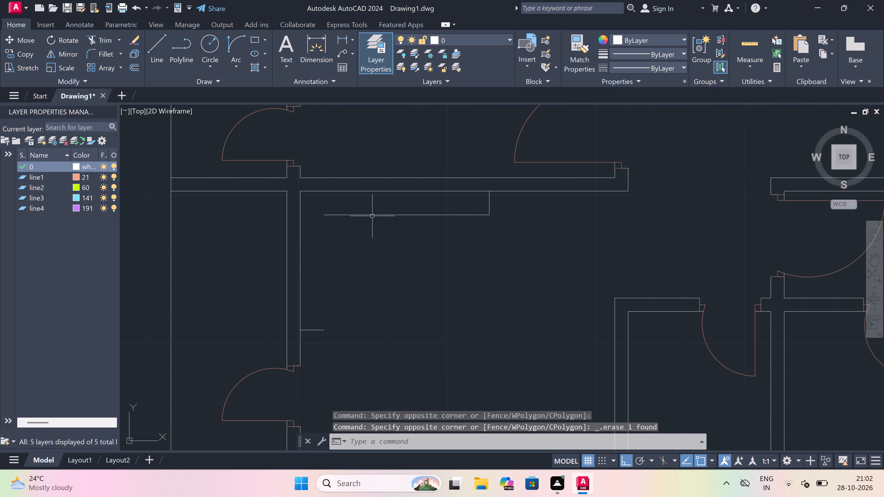
left_click(372, 216)
key("Delete")
Redraw the L-shaped counter's front edge about 3' up and about 4'-8" across, joining it to the upper end line.
key("l")
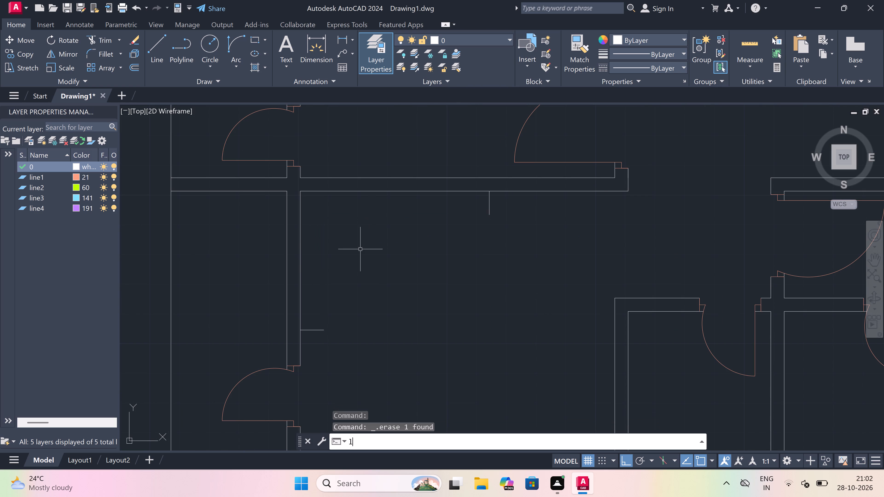
key("space")
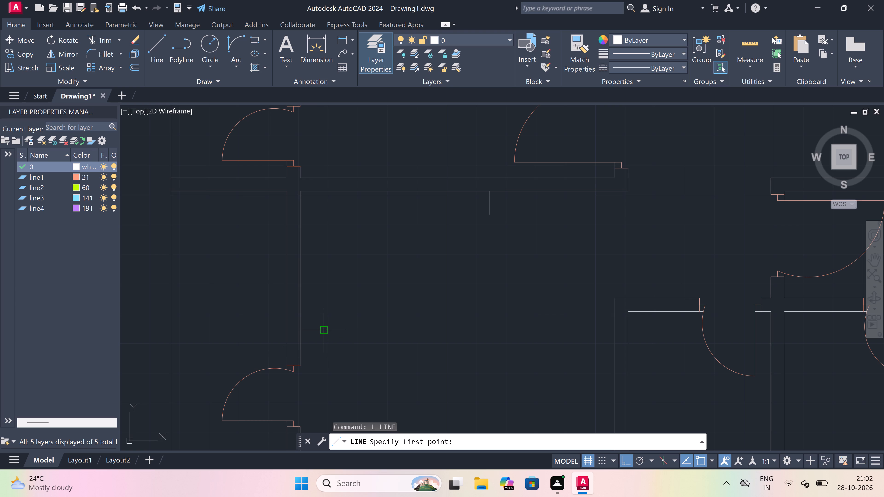
left_click(324, 332)
scroll(329, 332, "up", 1)
left_click_drag(330, 331, 335, 306)
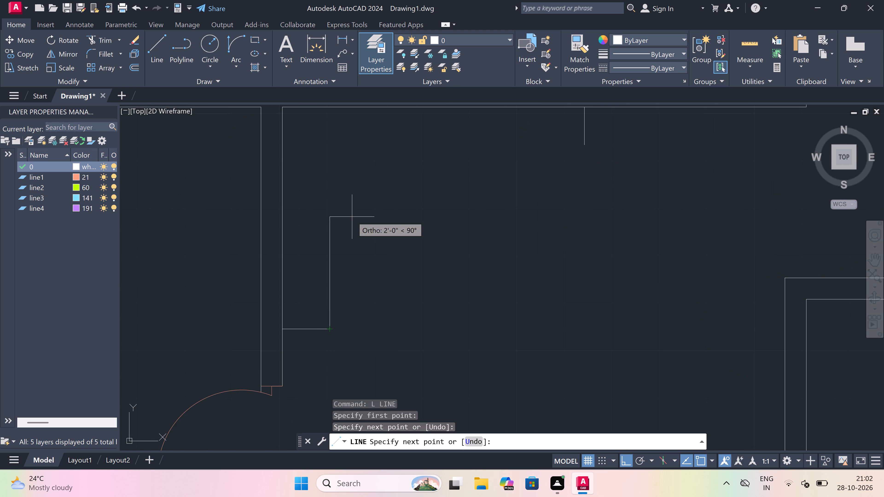
scroll(352, 191, "down", 3)
scroll(352, 181, "up", 3)
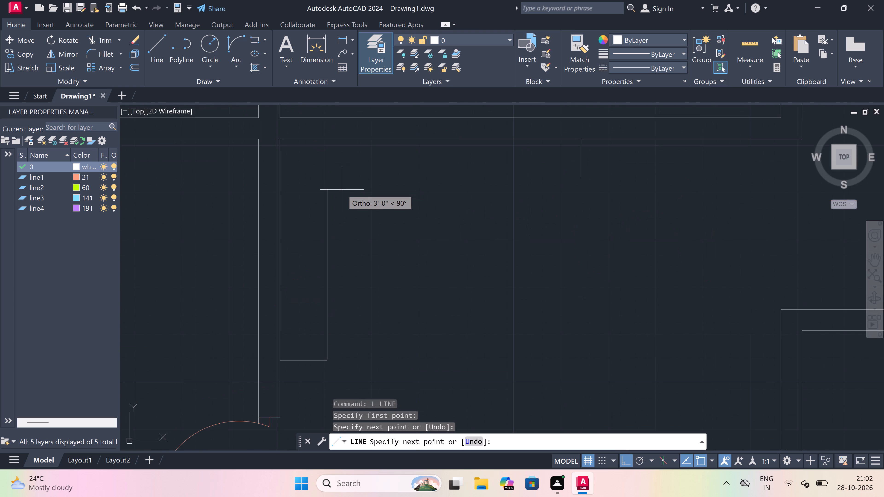
left_click_drag(343, 187, 347, 187)
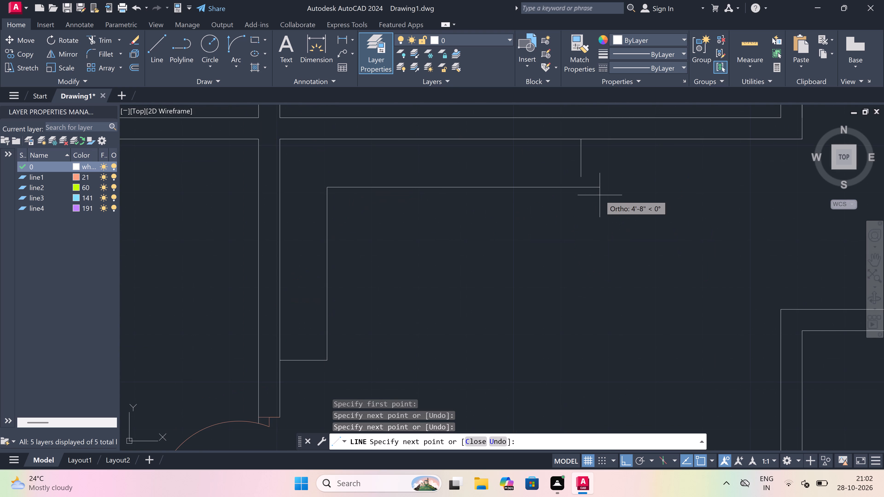
scroll(600, 193, "up", 2)
scroll(423, 237, "down", 3)
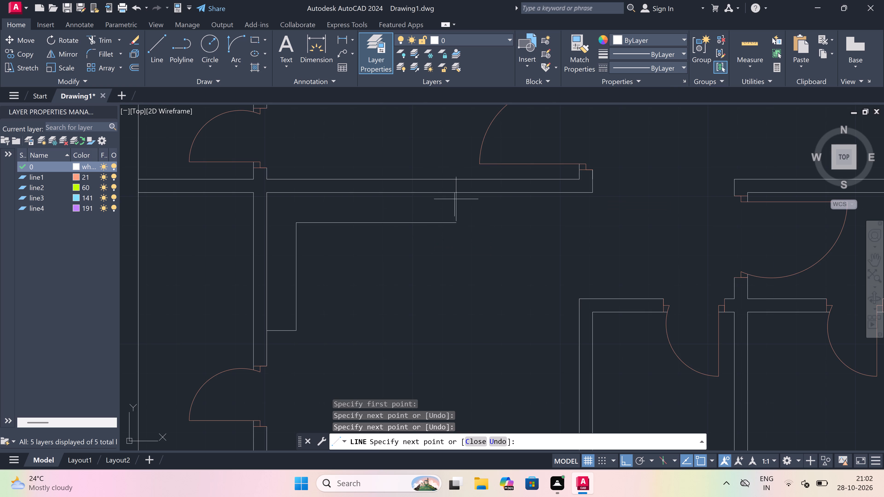
scroll(471, 177, "up", 3)
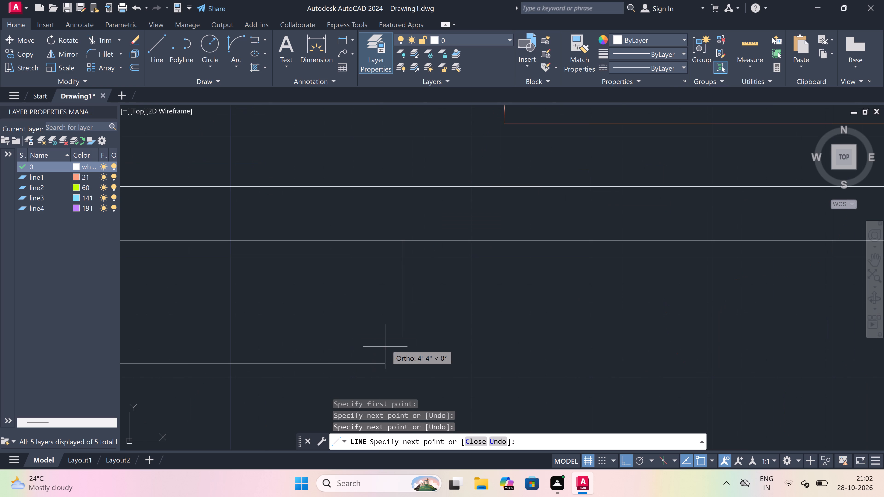
left_click(399, 356)
left_click_drag(402, 337, 406, 331)
key("Escape")
On layer line4, draw a 3' window centre line with a jamb line at each end in the outer wall below the bottom counter.
scroll(408, 269, "down", 9)
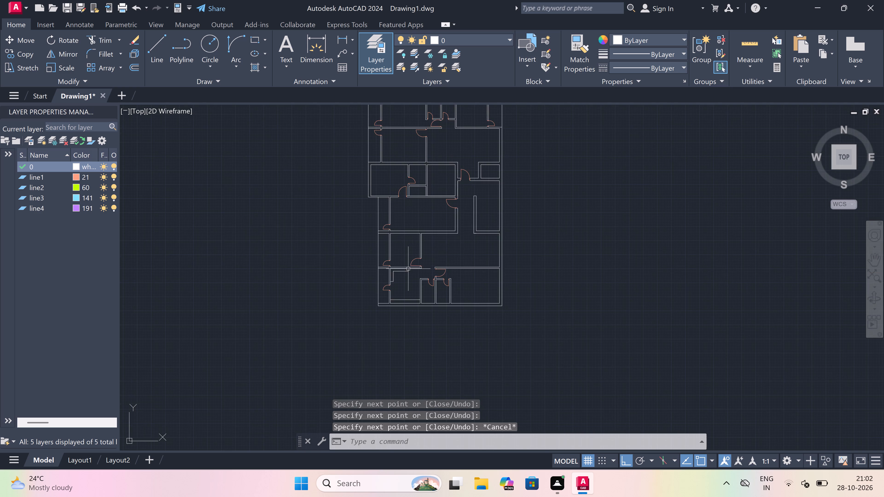
scroll(408, 269, "down", 3)
scroll(435, 267, "up", 4)
scroll(358, 289, "up", 2)
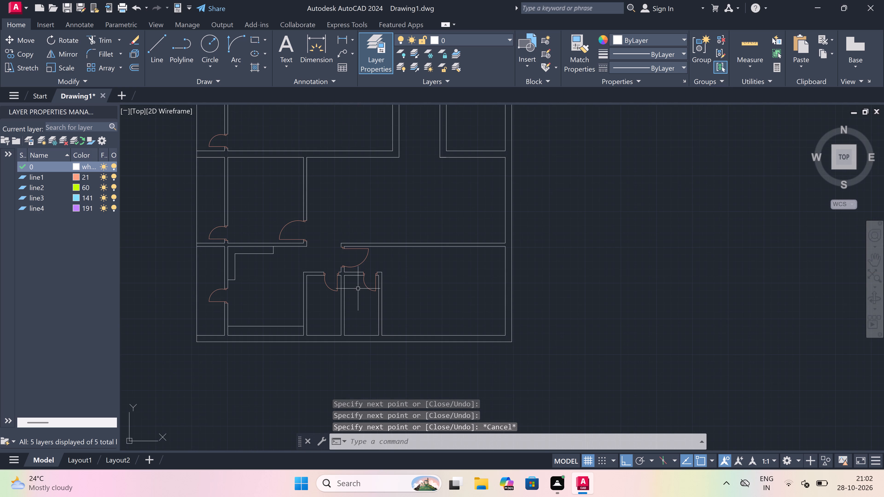
scroll(407, 282, "down", 1)
scroll(271, 346, "up", 1)
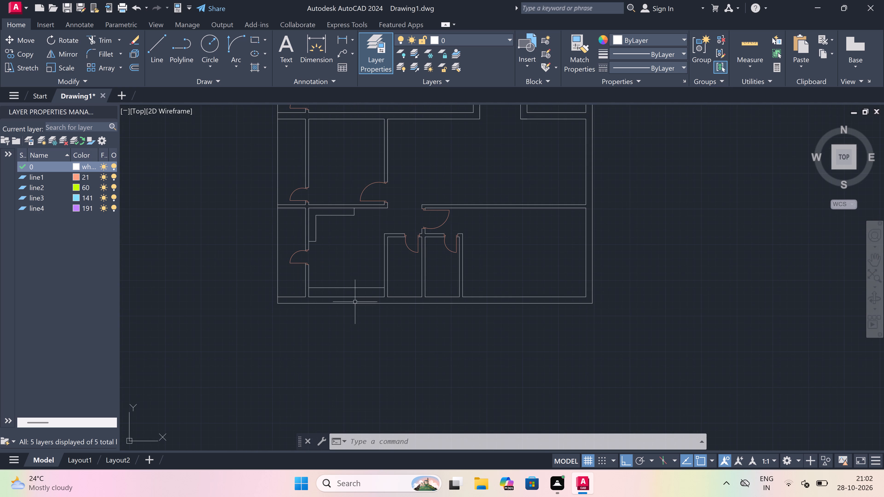
left_click(482, 38)
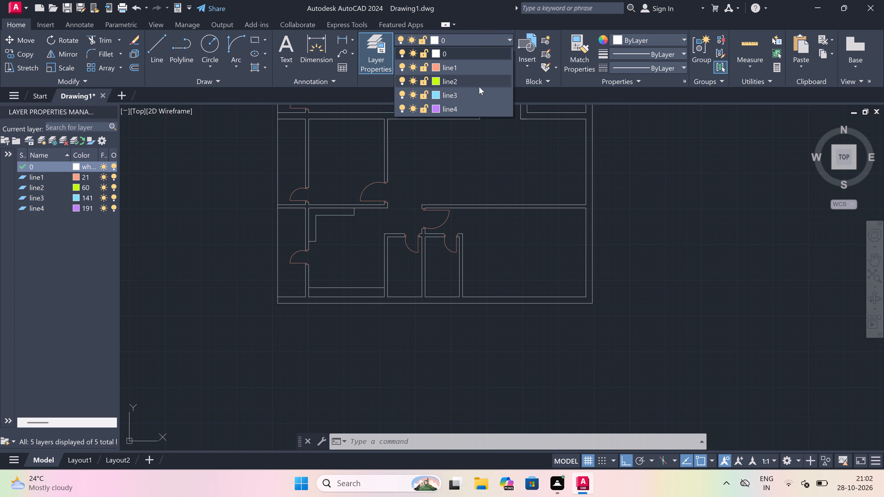
left_click(477, 106)
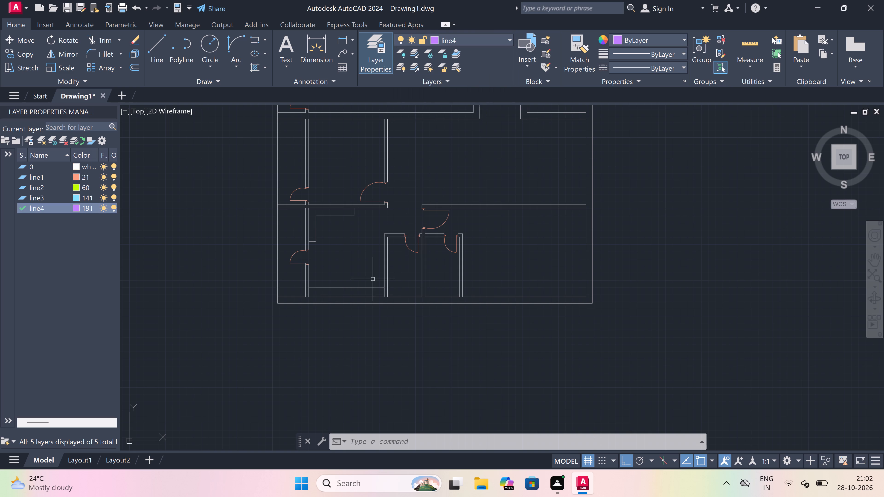
scroll(338, 267, "up", 2)
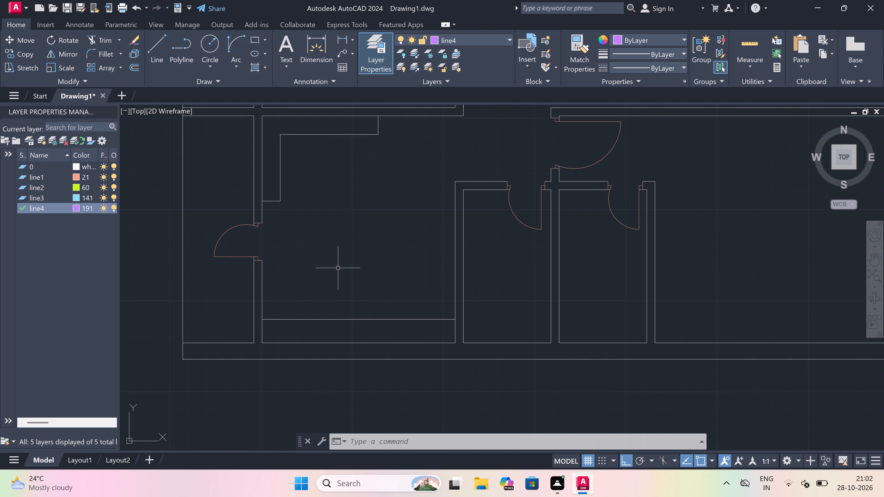
key("l")
key("space")
left_click(297, 343)
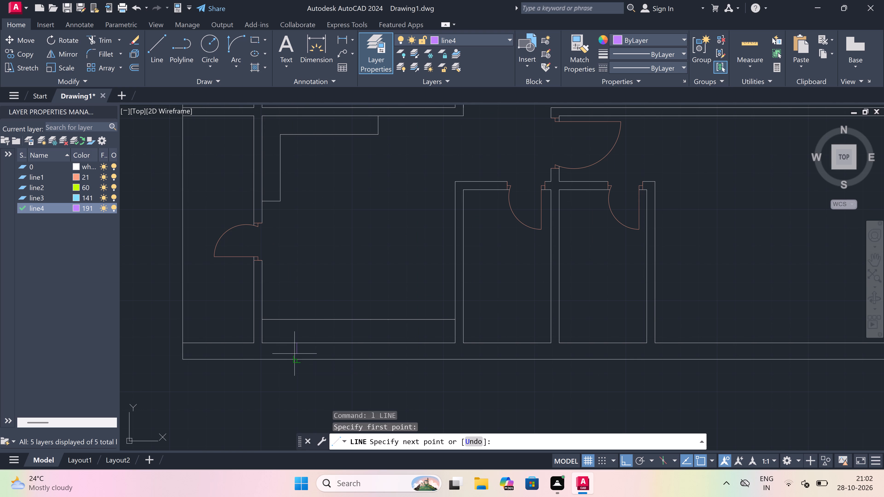
left_click(294, 354)
left_click(294, 349)
scroll(362, 354, "up", 1)
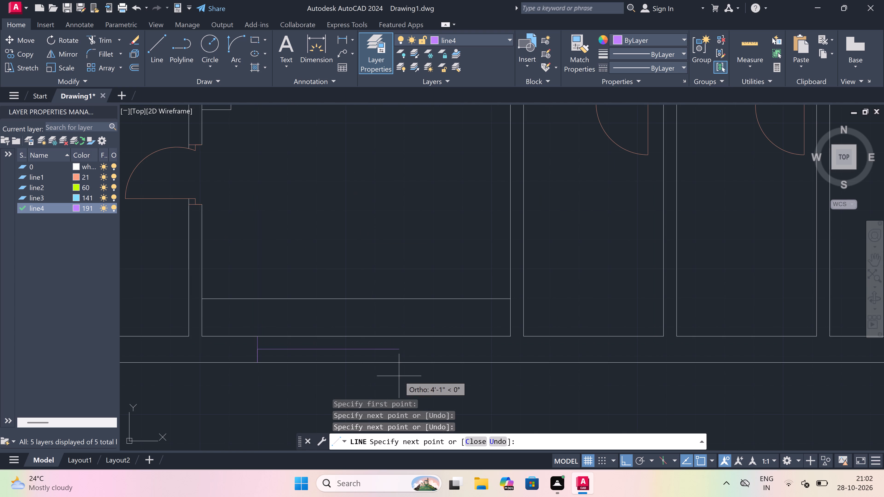
type("3'")
key("space")
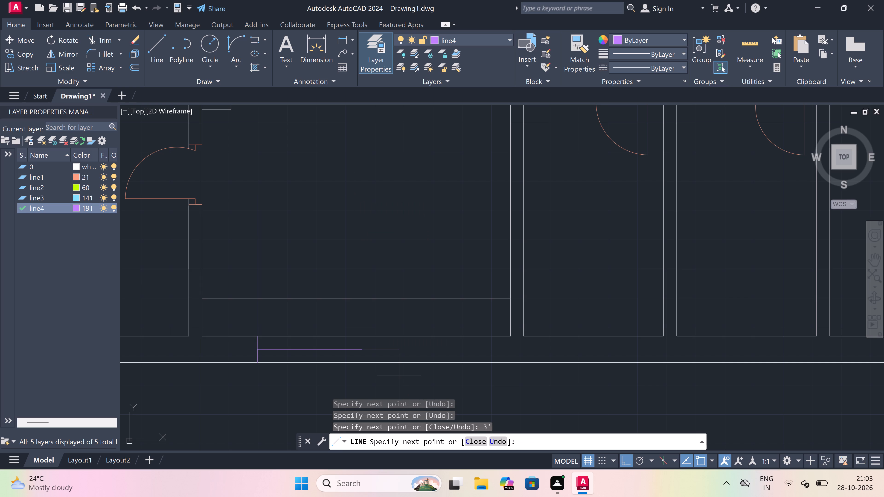
left_click(361, 339)
left_click(361, 360)
key("Escape")
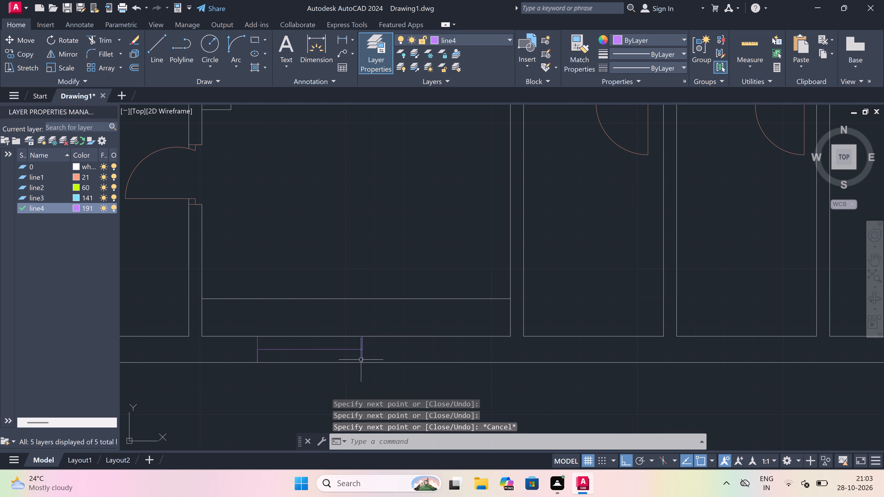
Trim both outer wall lines between the 3' window's two jambs.
scroll(361, 360, "down", 3)
scroll(340, 369, "up", 3)
scroll(353, 355, "up", 1)
scroll(389, 304, "up", 1)
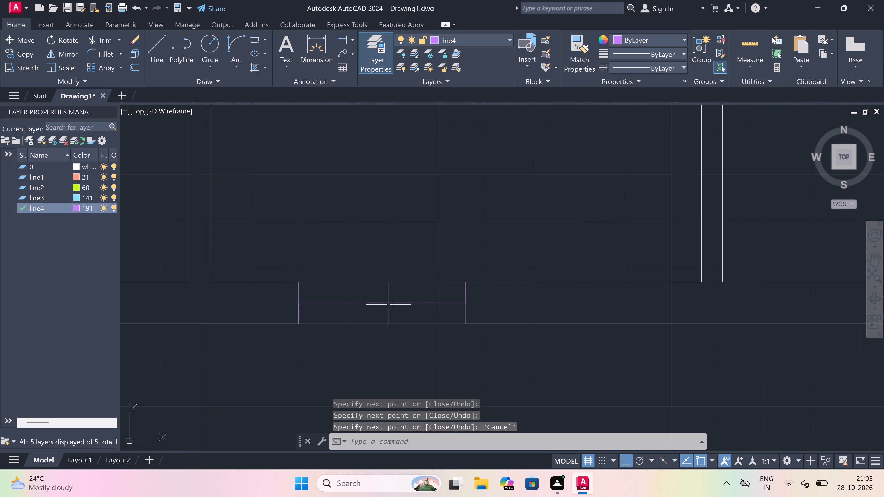
type("tr")
key("space")
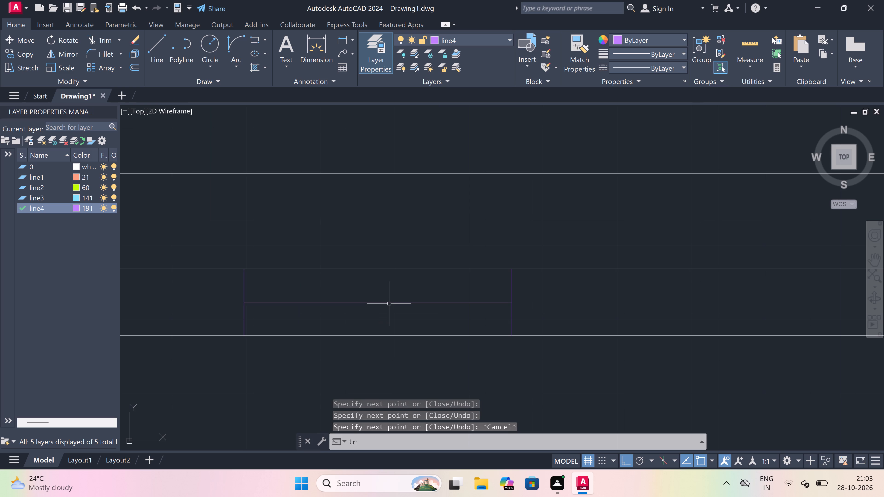
left_click(384, 315)
left_click_drag(349, 365, 349, 362)
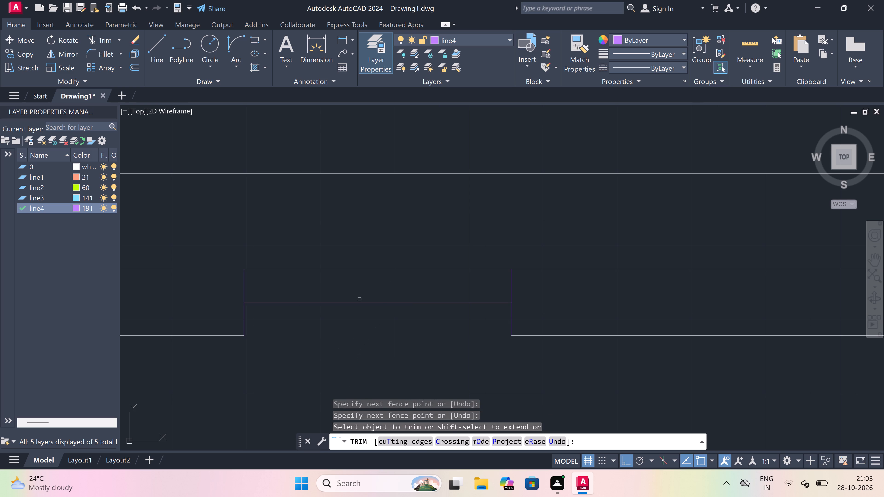
left_click_drag(365, 284, 365, 271)
left_click_drag(373, 243, 373, 248)
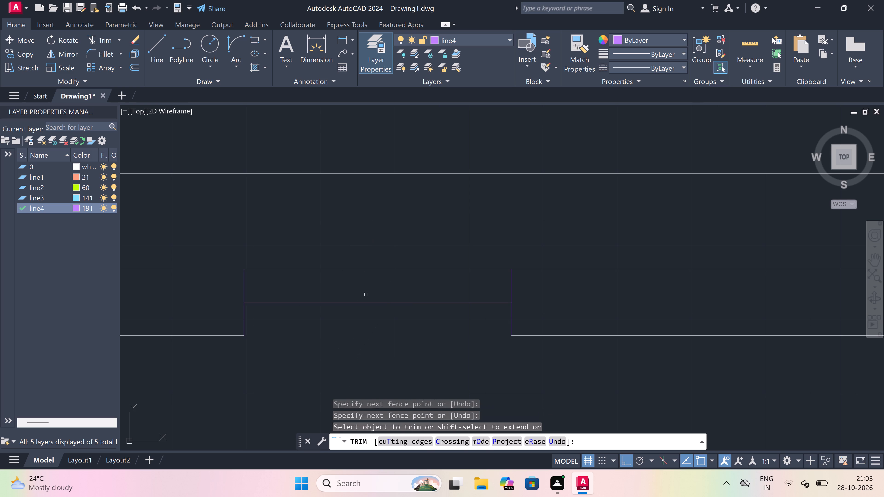
left_click(366, 295)
left_click(384, 238)
key("Escape")
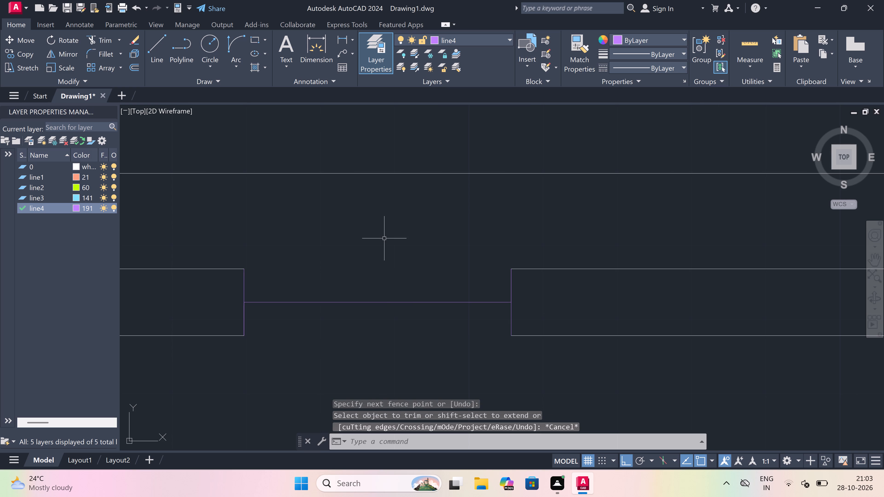
Draw the inner and outer edge lines of the 3' window across the opening from jamb to jamb.
type("l")
key("space")
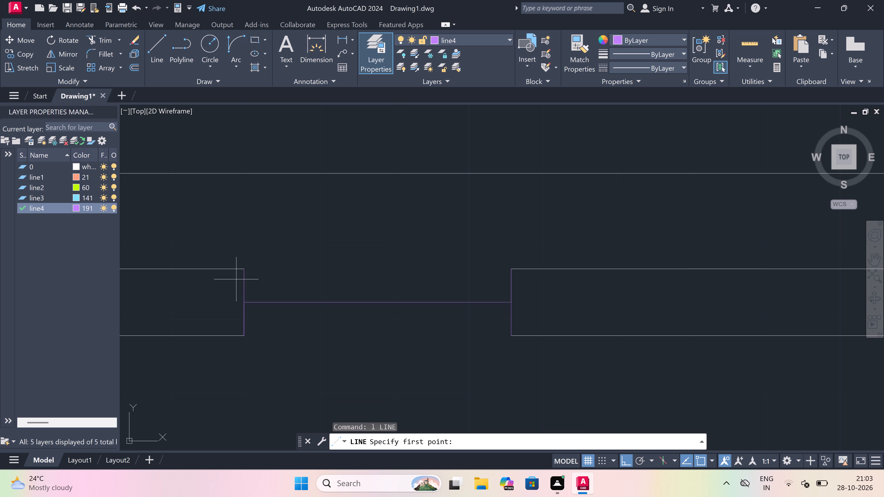
left_click(247, 269)
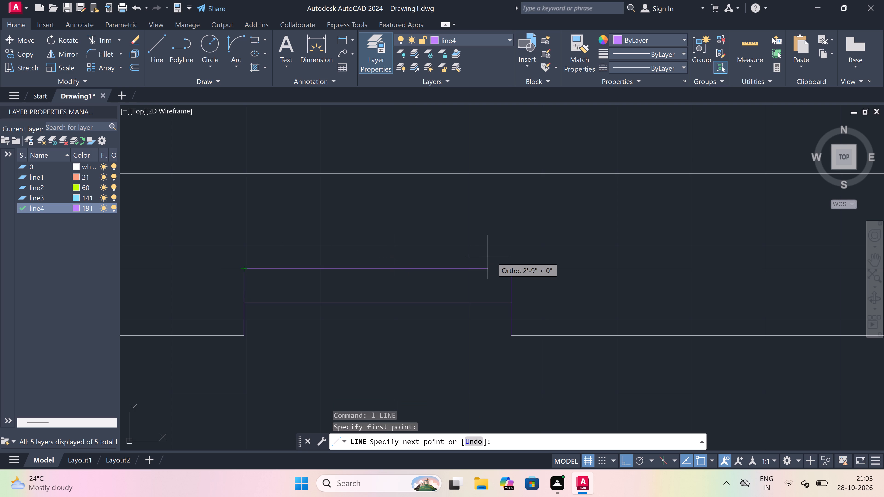
left_click(513, 265)
key("Escape")
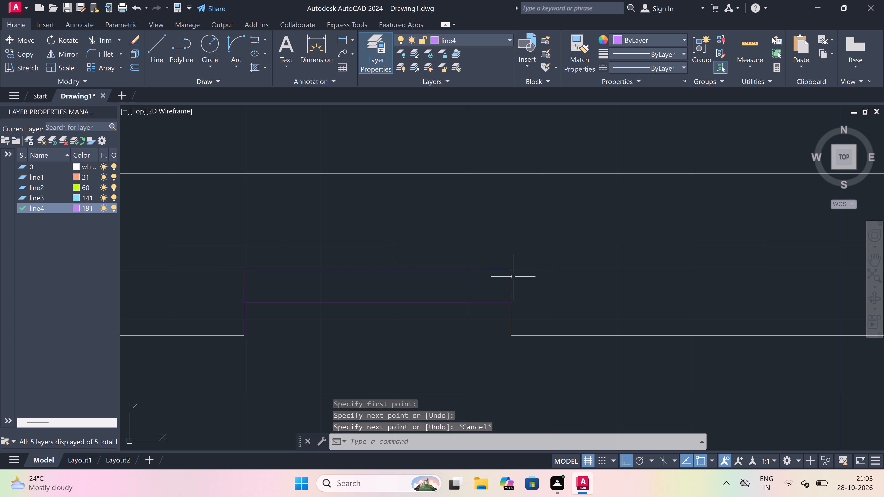
key("space")
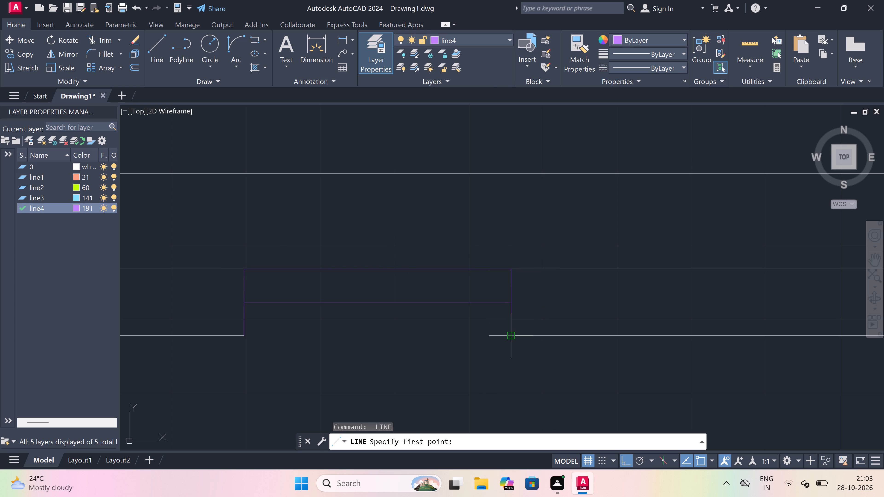
left_click(513, 333)
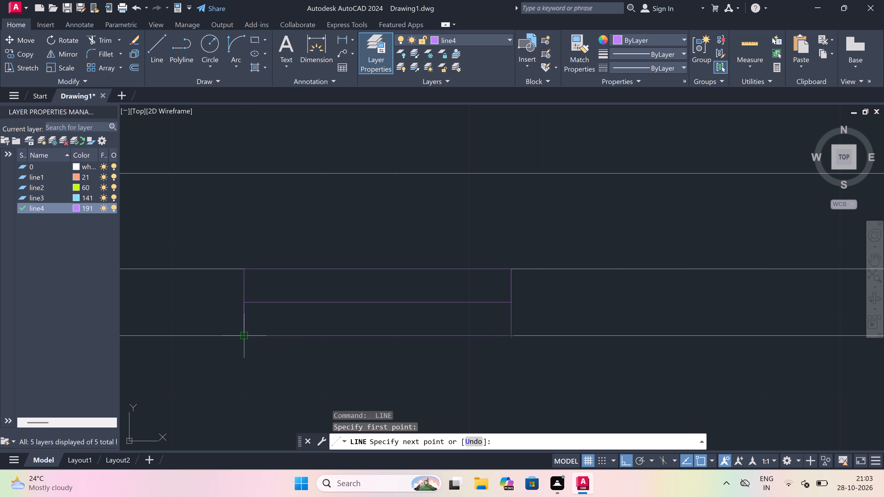
left_click(245, 332)
key("Escape")
Draw a 2' window centre line with a jamb line at each end in the outer wall below the adjacent small room.
key("space")
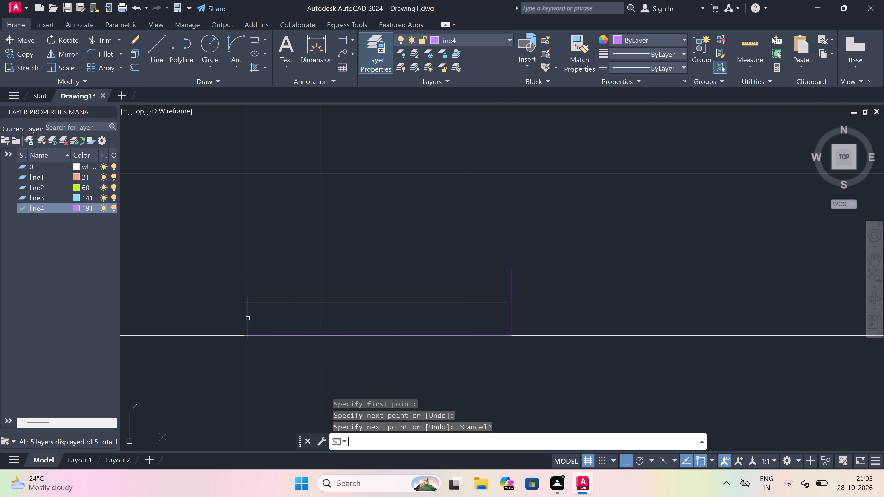
scroll(248, 318, "down", 5)
scroll(308, 317, "up", 1)
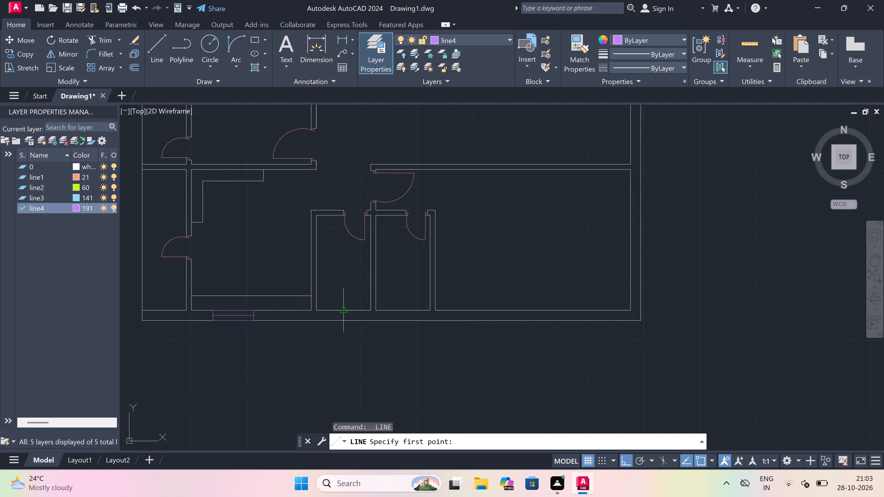
scroll(340, 313, "up", 2)
scroll(312, 310, "up", 2)
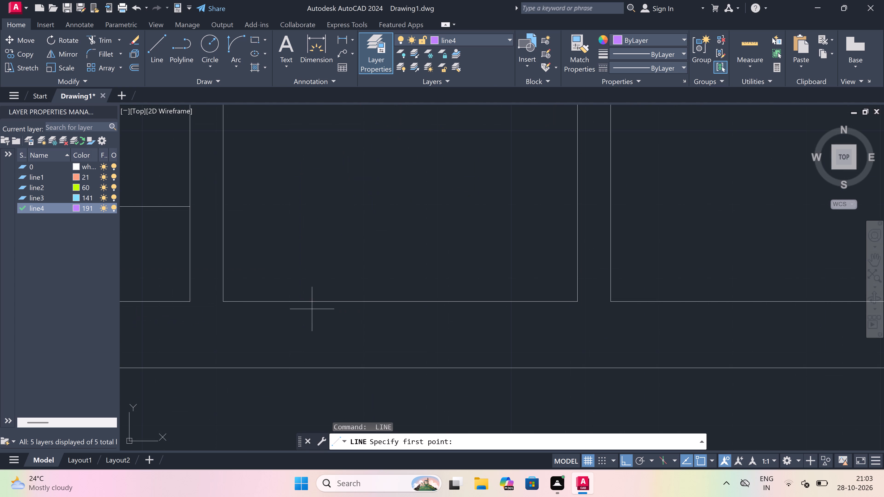
left_click_drag(281, 300, 284, 299)
left_click_drag(284, 299, 285, 298)
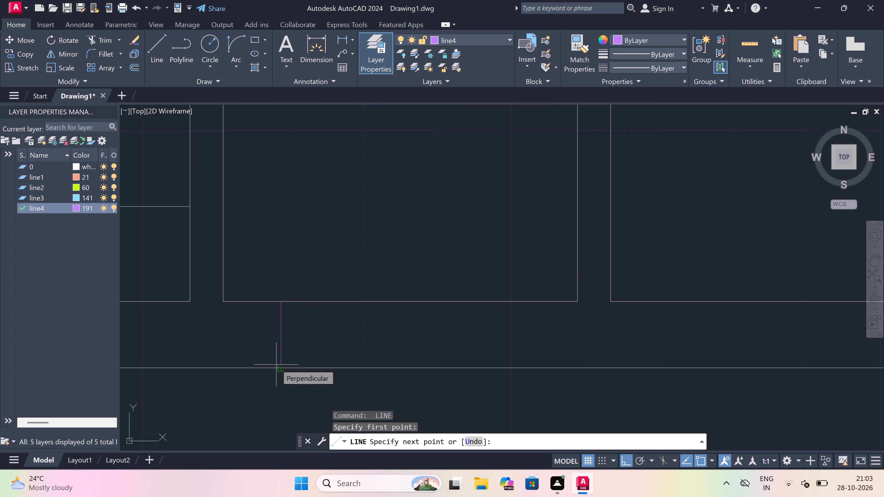
left_click(276, 365)
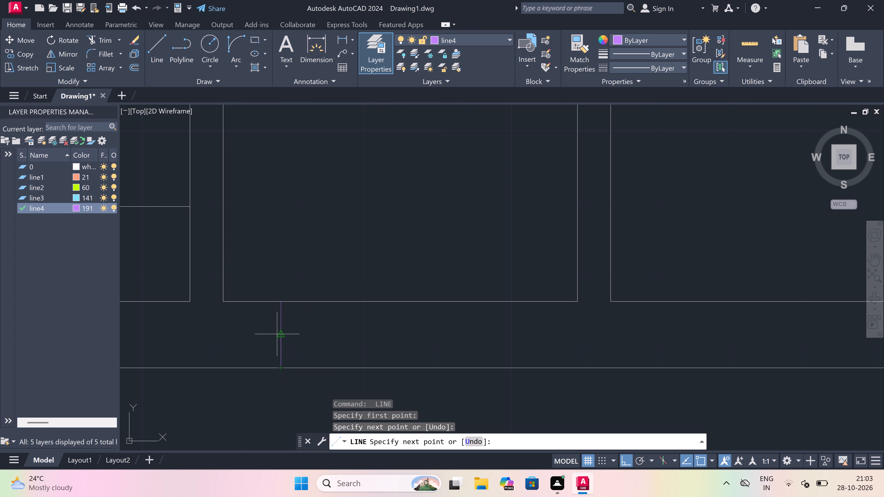
left_click_drag(278, 331, 300, 331)
type("2'")
key("space")
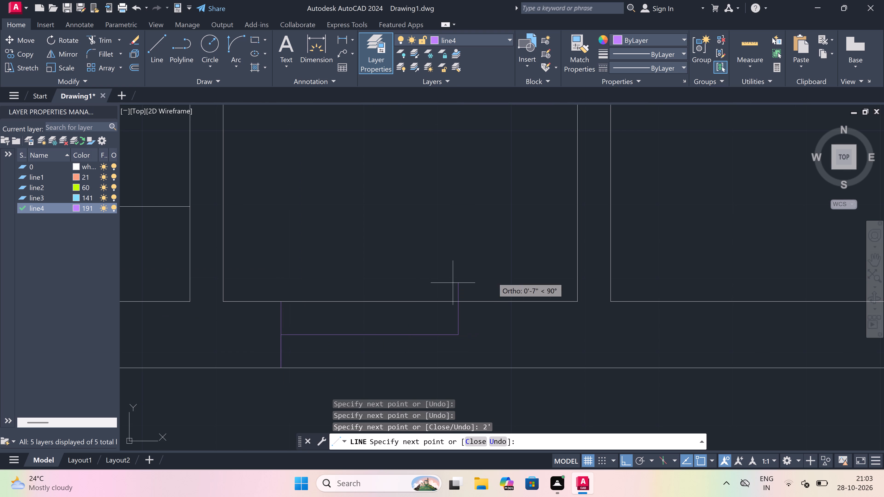
left_click_drag(461, 301, 461, 305)
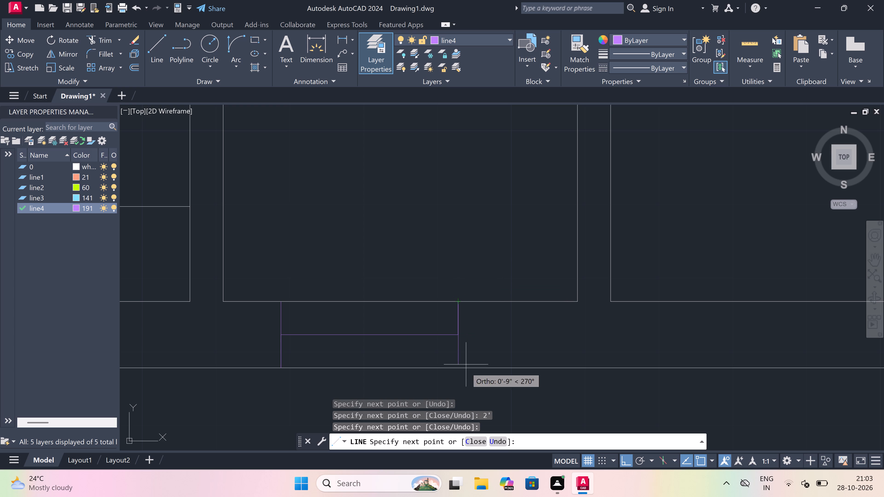
left_click(462, 369)
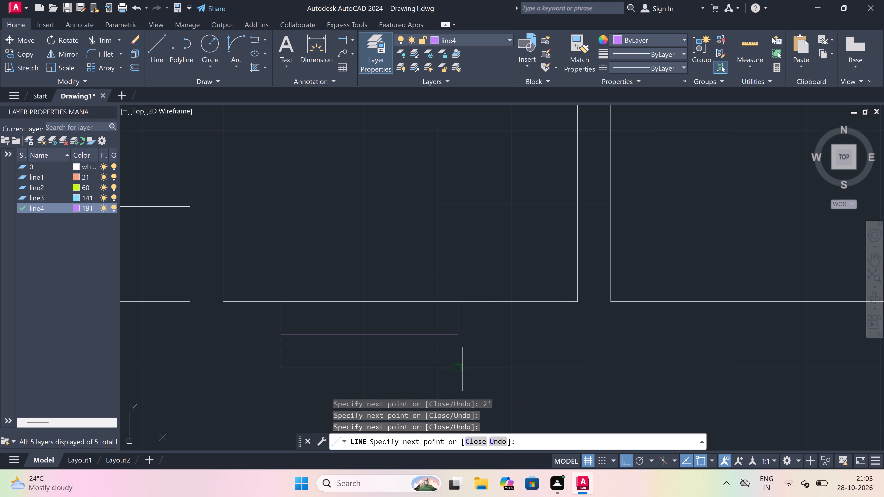
key("Escape")
Trim both outer wall lines between the 2' window's two jambs.
key("t")
key("r")
key("space")
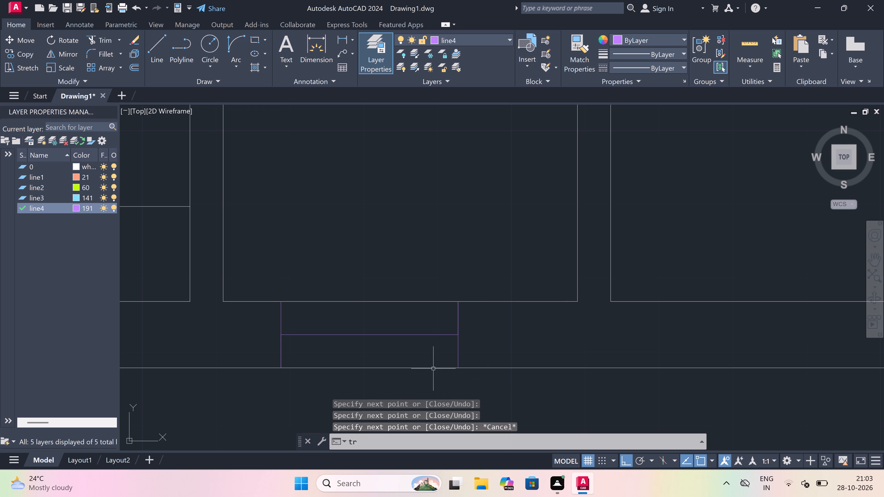
left_click(417, 372)
left_click(415, 360)
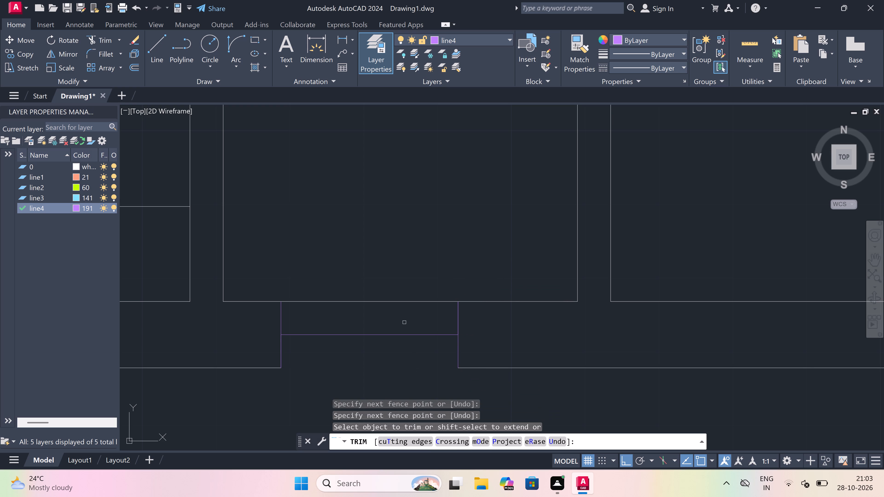
left_click(404, 321)
left_click(406, 274)
key("Escape")
Draw the inner and outer edge lines of the 2' window across the opening from jamb to jamb.
type("l")
key("space")
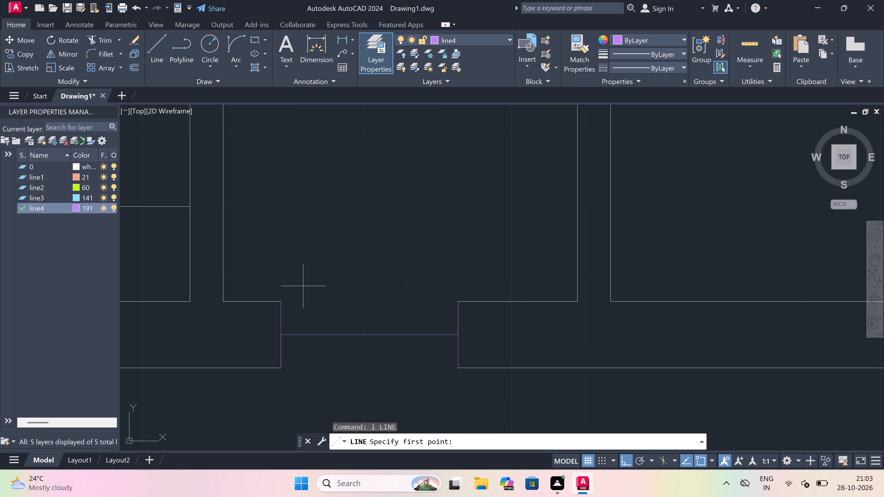
left_click(283, 301)
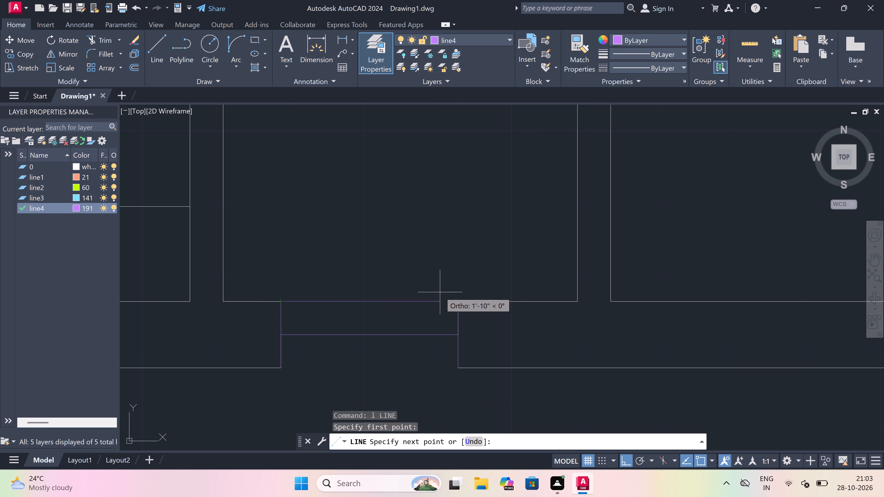
left_click(461, 299)
key("Escape")
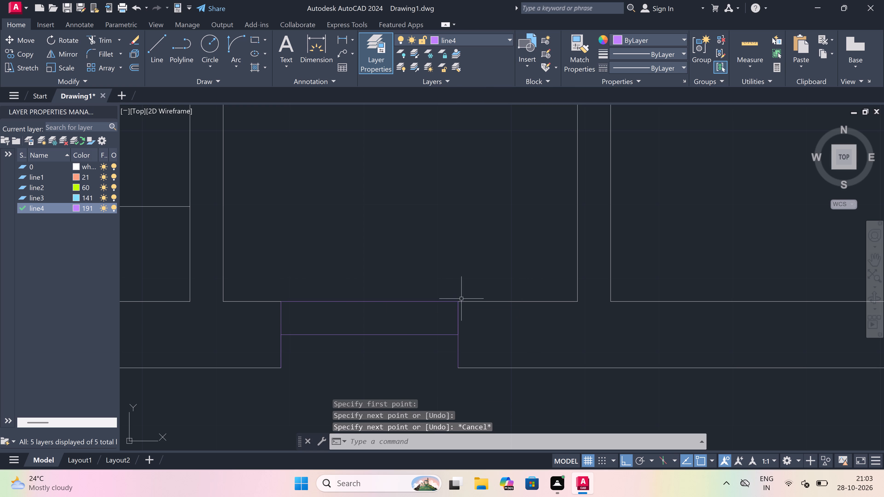
key("space")
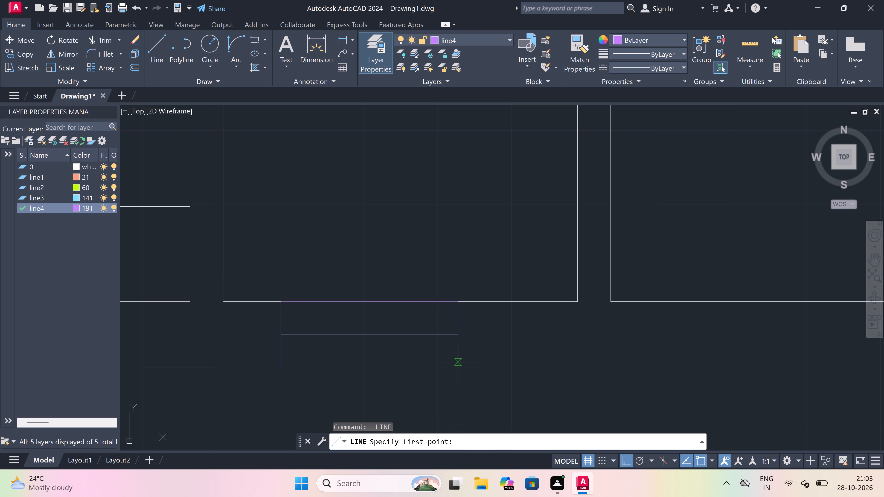
left_click_drag(461, 366, 461, 363)
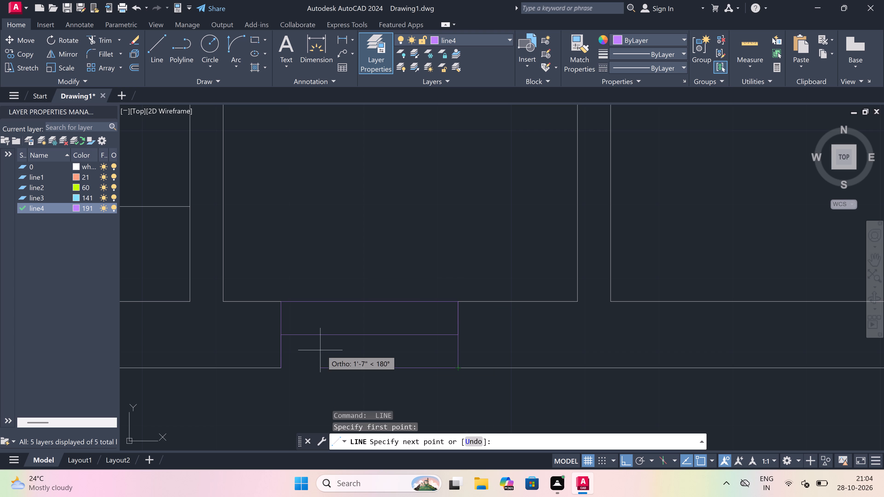
left_click_drag(280, 372, 280, 364)
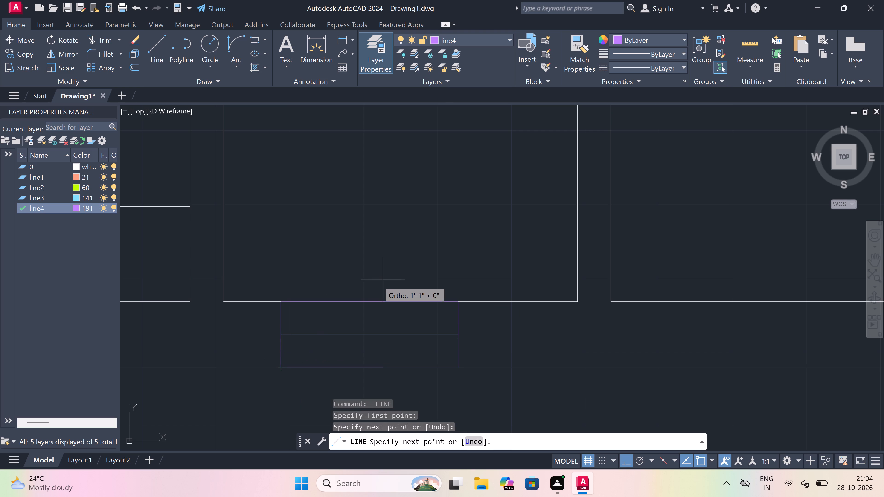
key("Escape")
Draw a 2' window centre line with a jamb line at each end in the outer wall below the second small room.
scroll(350, 306, "down", 5)
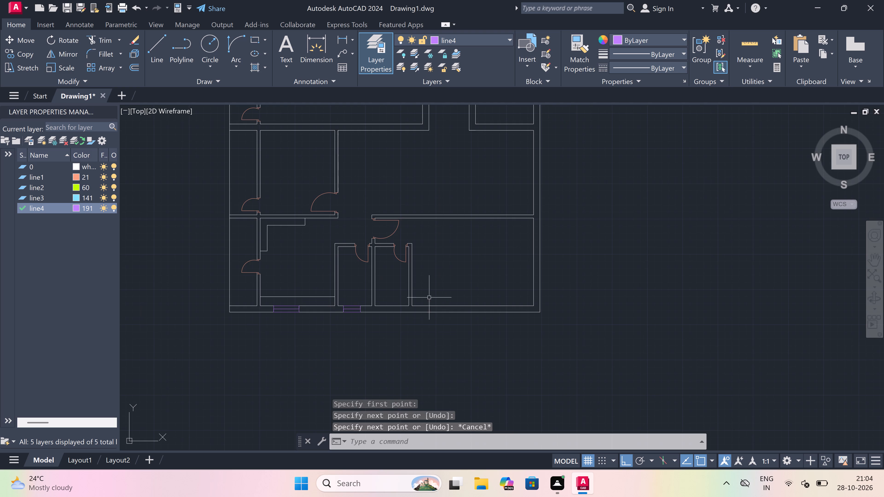
scroll(398, 301, "up", 3)
key("space")
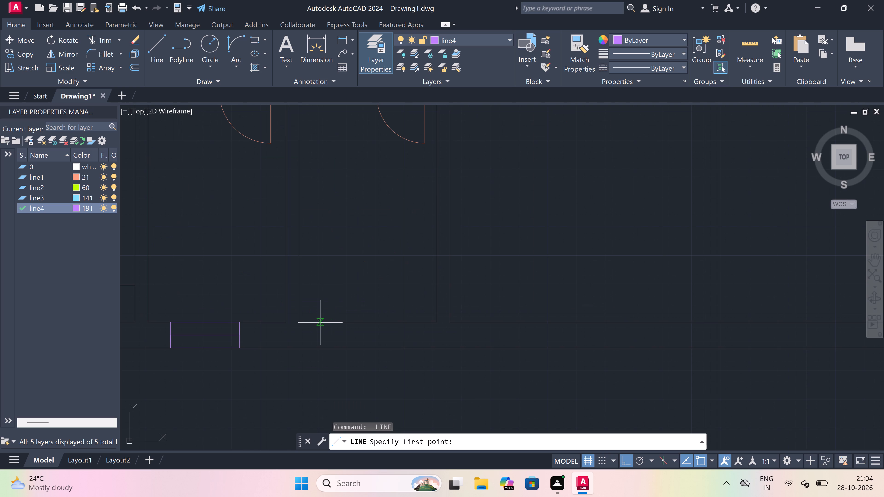
left_click(322, 321)
scroll(323, 339, "up", 2)
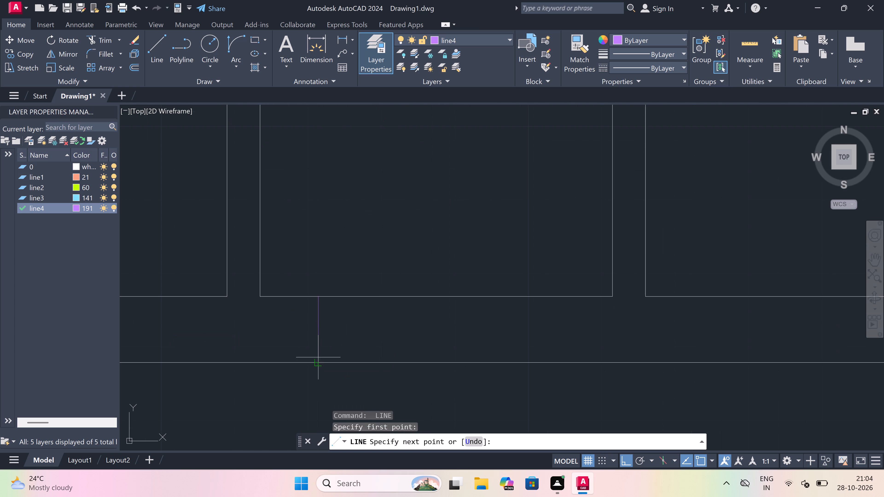
left_click_drag(318, 357, 319, 339)
left_click_drag(320, 330, 392, 320)
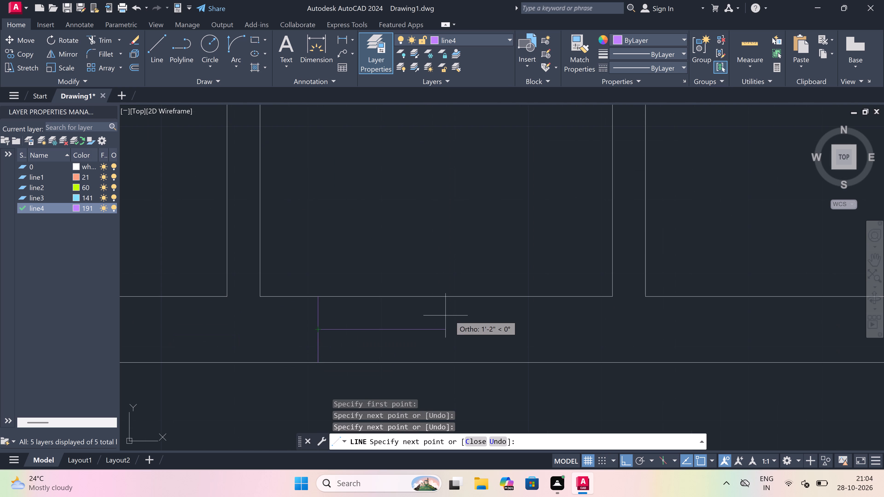
type("2'")
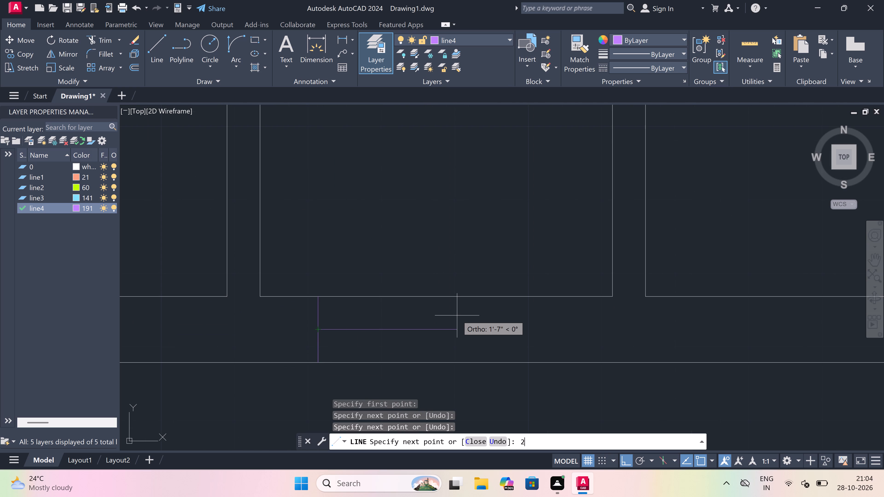
key("space")
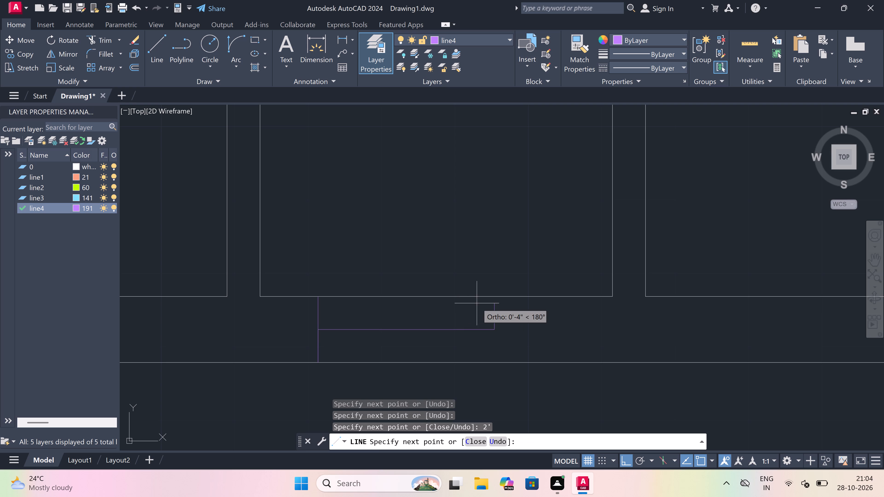
left_click(496, 296)
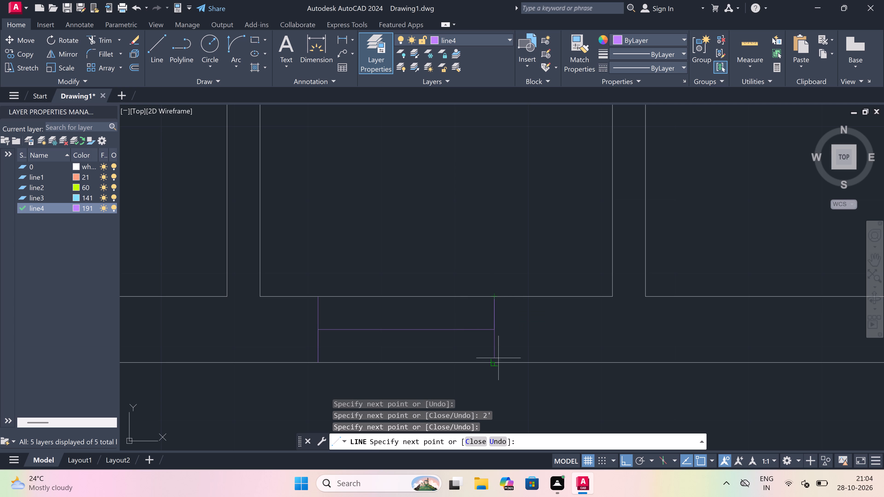
left_click(498, 364)
key("Escape")
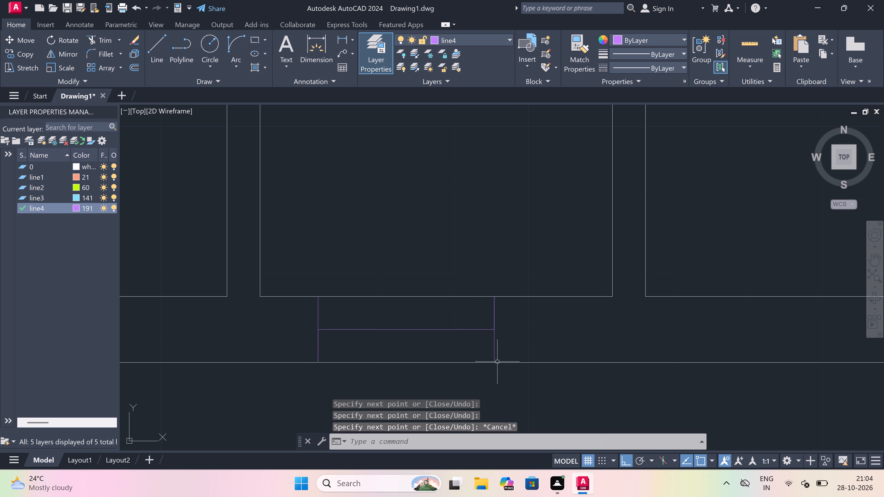
Trim both outer wall lines between the jambs of the second small room's 2' window.
key("t")
key("r")
key("space")
left_click(448, 362)
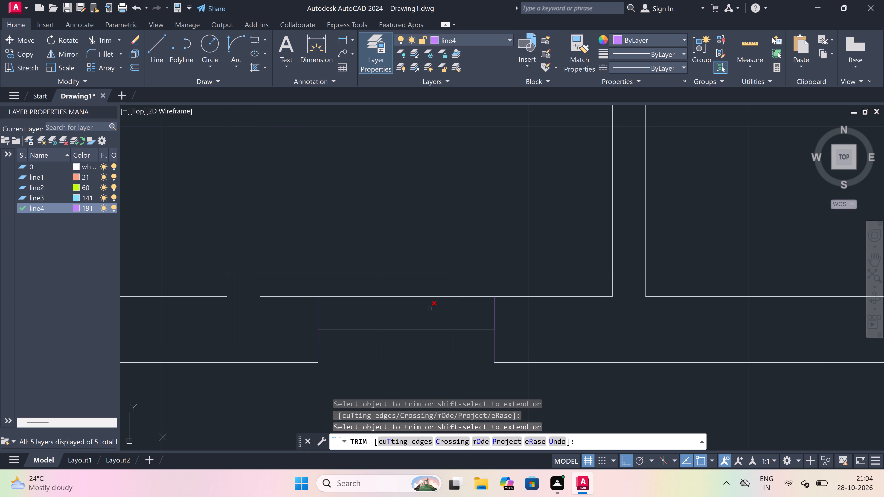
left_click(423, 296)
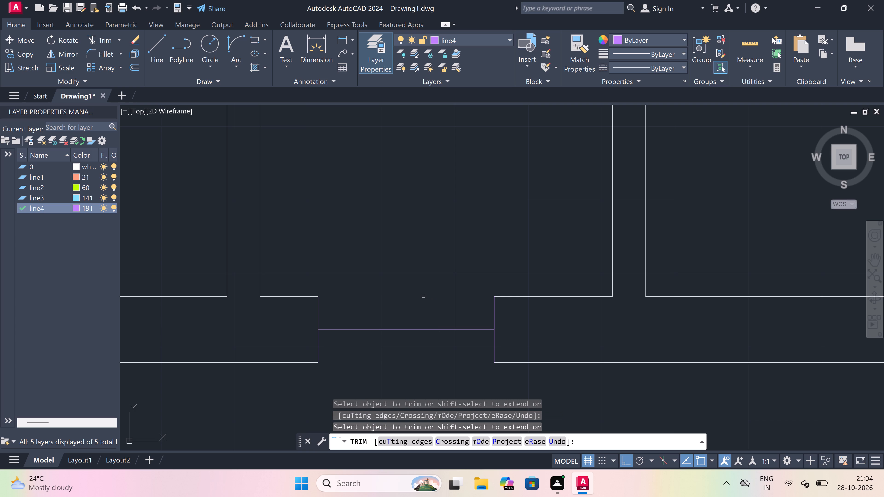
key("Escape")
Draw the inner and outer edge lines of the second small room's 2' window from jamb to jamb.
type("l")
key("space")
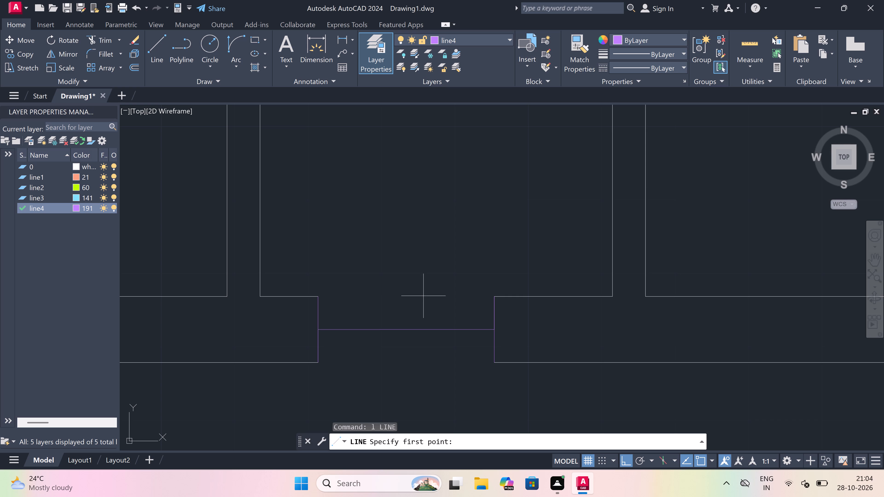
left_click(317, 300)
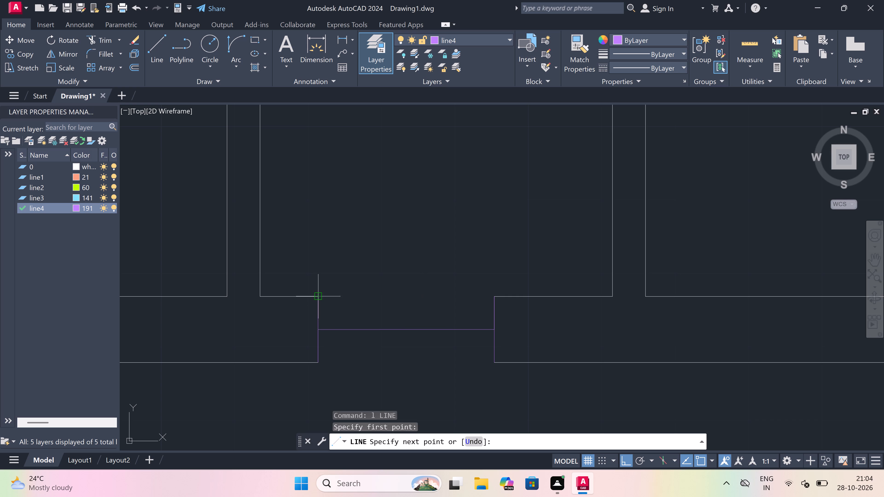
left_click(496, 299)
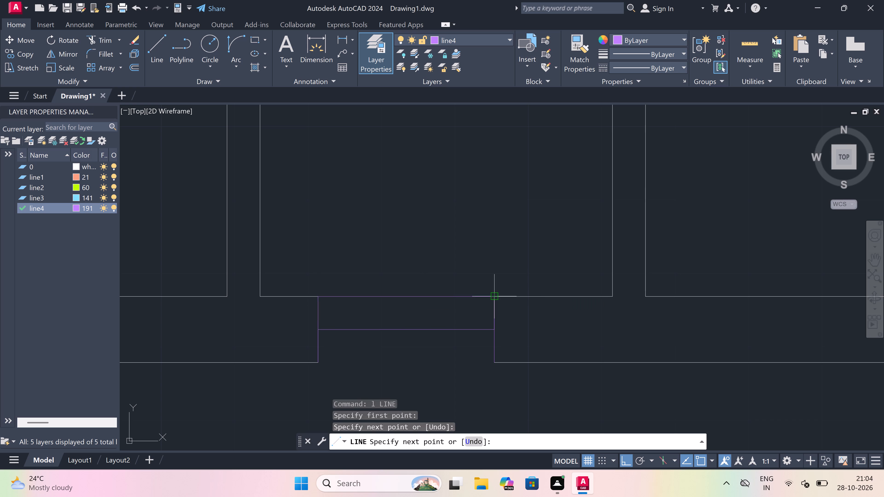
key("Escape")
key("space")
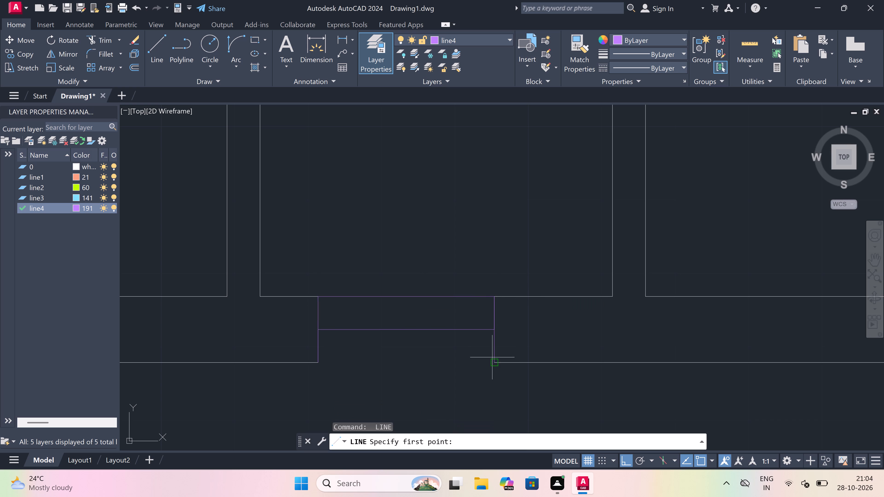
left_click(492, 357)
left_click(320, 358)
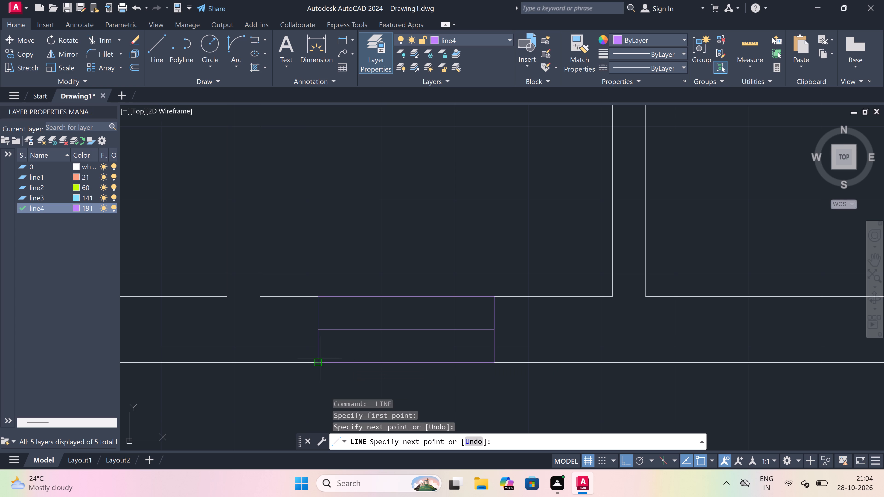
key("Escape")
Draw the upper window jamb line across the east outer wall of the large room beside the small rooms.
scroll(334, 301, "down", 4)
key("space")
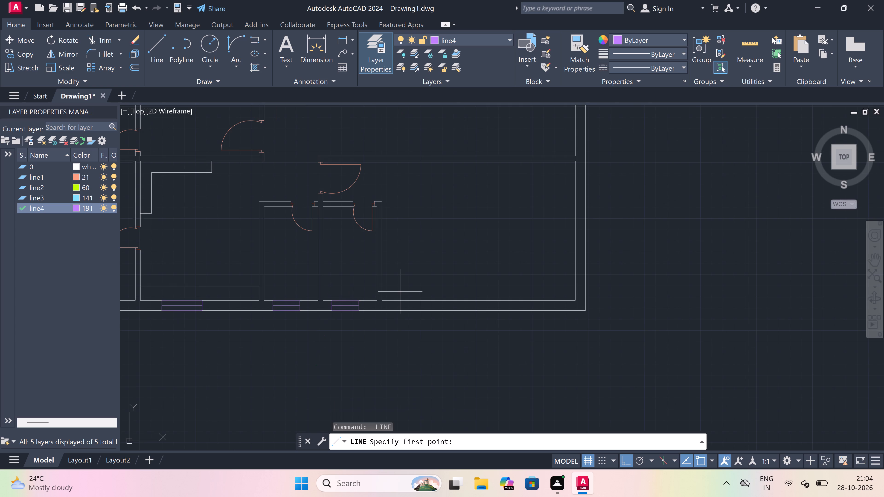
scroll(400, 291, "up", 1)
scroll(442, 301, "down", 3)
scroll(512, 266, "up", 2)
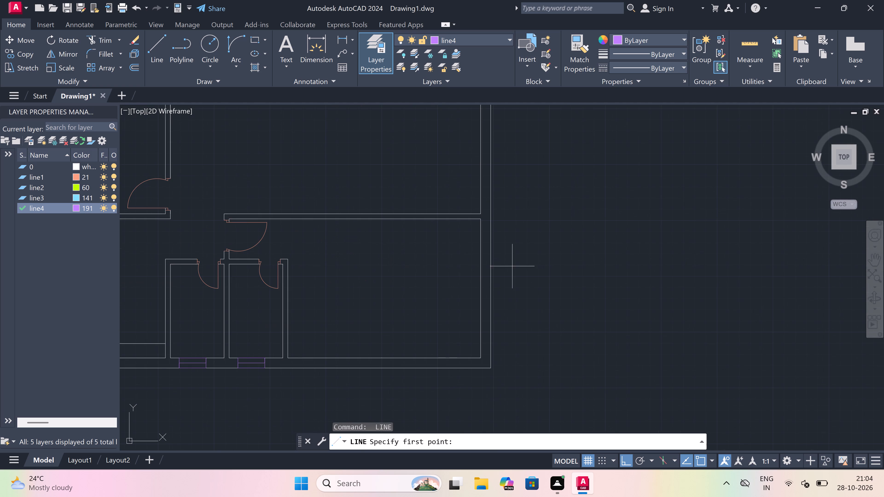
left_click(480, 258)
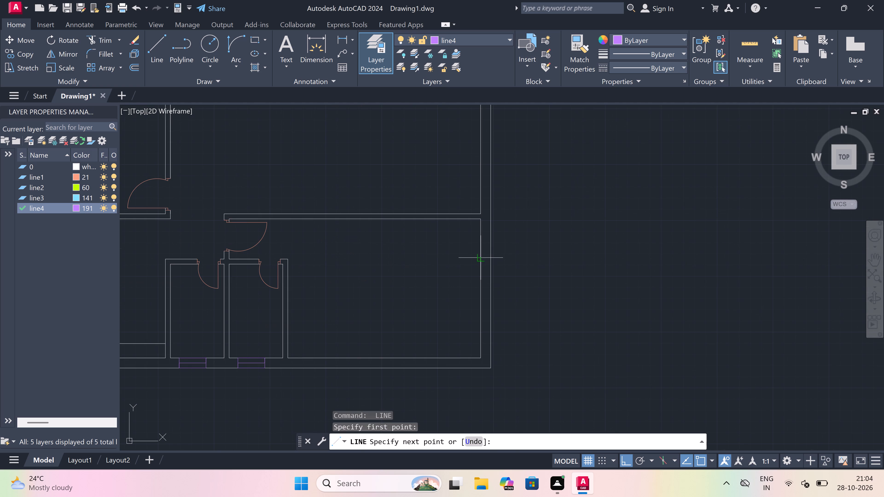
scroll(482, 256, "up", 3)
left_click(514, 263)
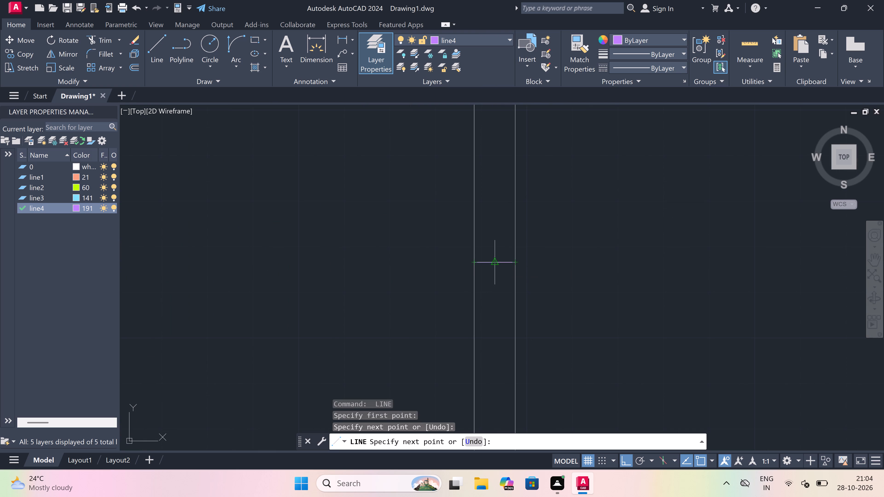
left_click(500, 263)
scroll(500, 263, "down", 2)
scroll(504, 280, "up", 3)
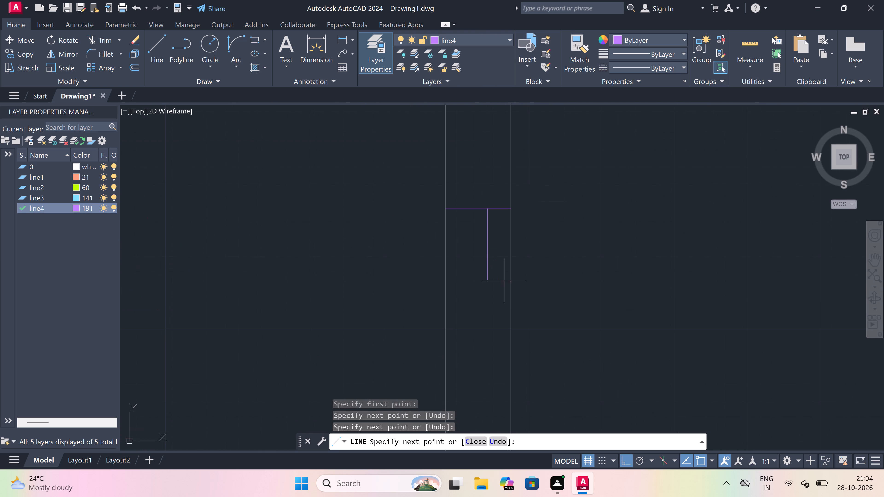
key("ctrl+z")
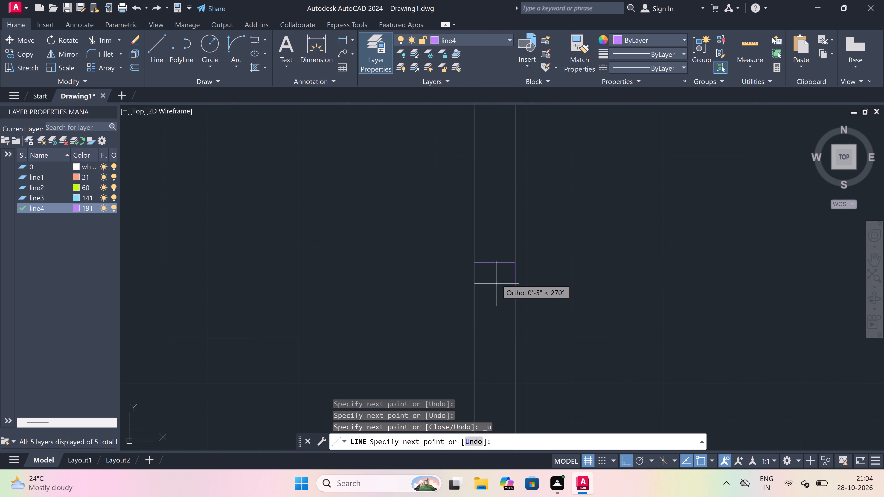
Draw a 5' window centre line down from the upper jamb's midpoint and a lower jamb line across the east wall.
left_click(493, 260)
scroll(493, 301, "down", 4)
scroll(494, 314, "up", 2)
type("5'")
key("space")
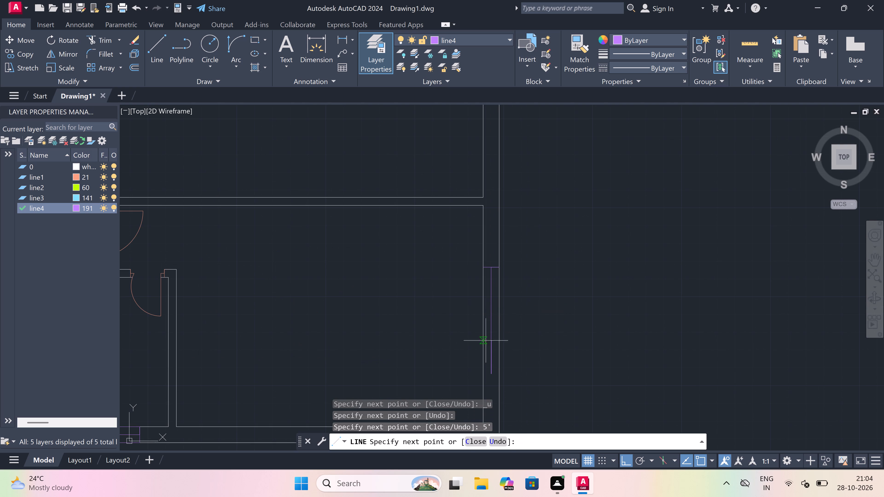
scroll(489, 376, "up", 3)
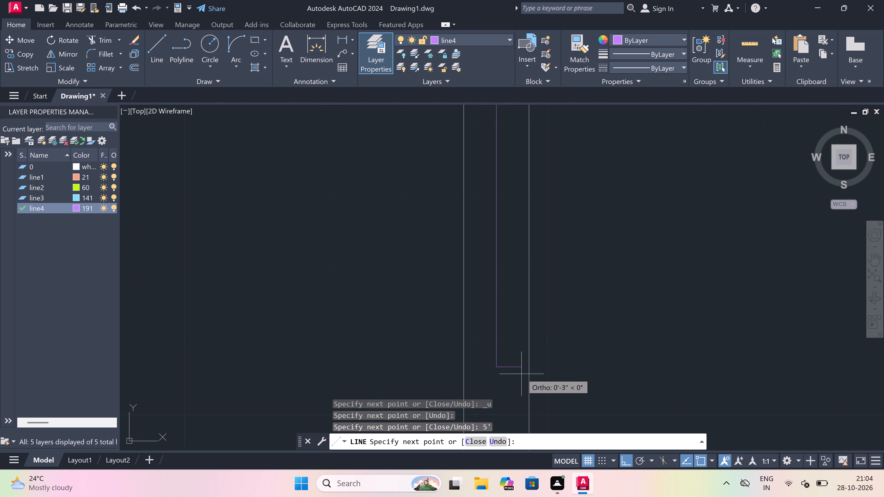
left_click(529, 366)
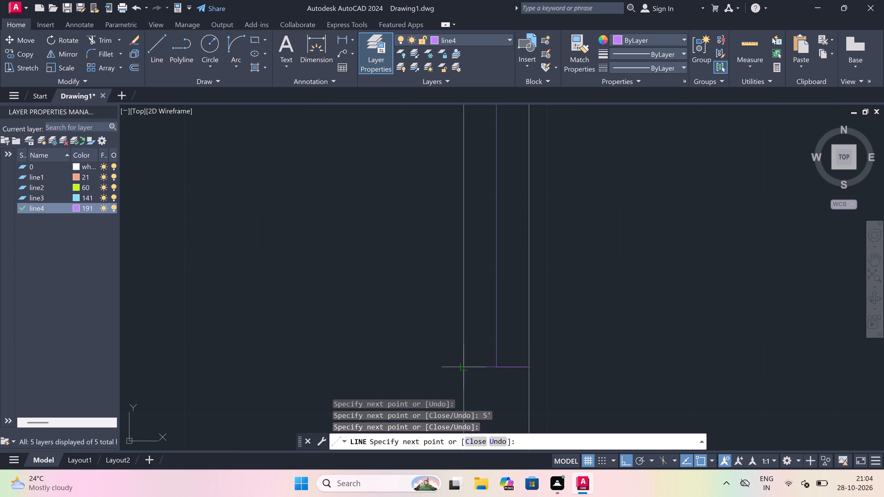
left_click(463, 367)
key("Escape")
Trim both east outer wall lines between the 5' window's two jambs.
scroll(463, 367, "down", 3)
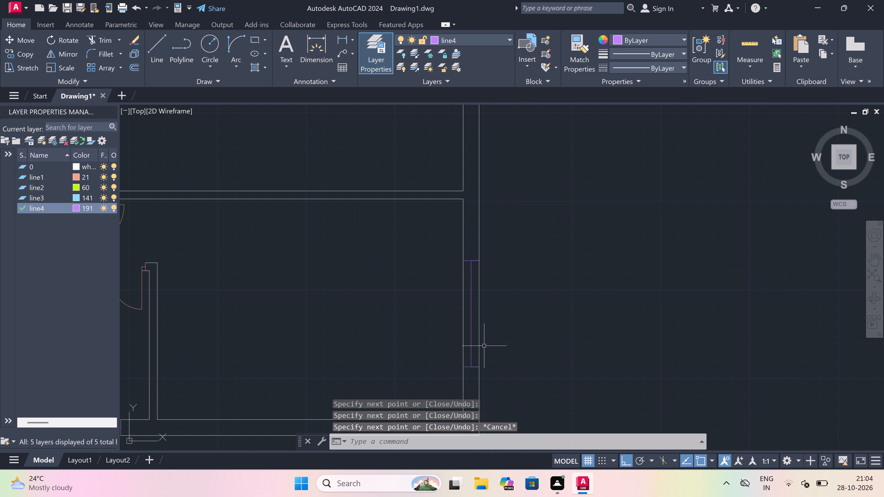
type("tr")
key("space")
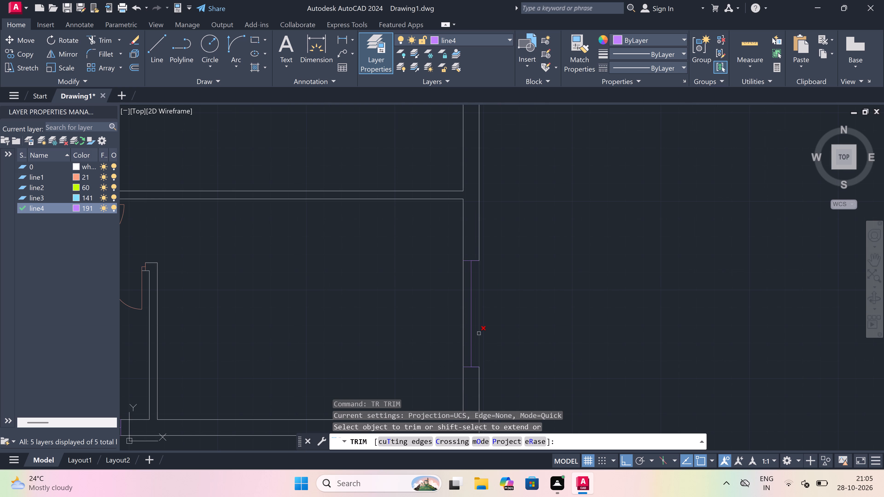
left_click(479, 333)
left_click(464, 334)
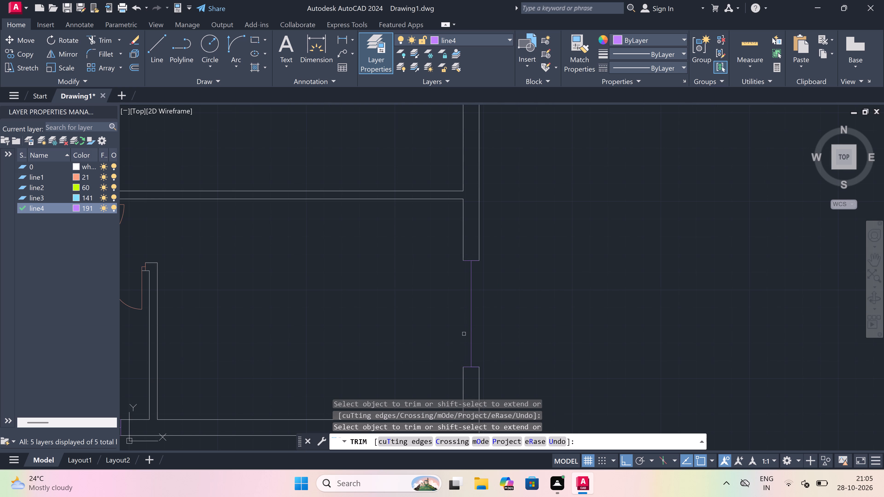
key("Escape")
Draw the inner and outer edge lines of the large room's east wall 5' window from jamb to jamb.
type("l")
key("space")
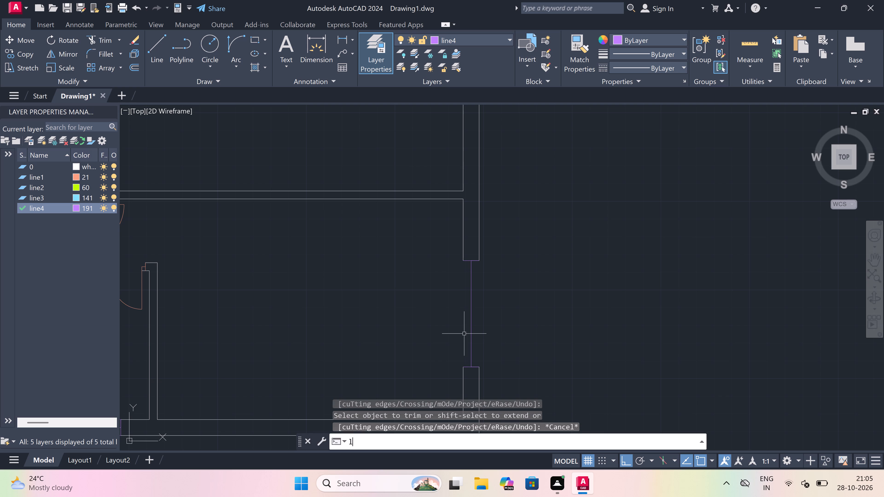
left_click_drag(463, 362, 461, 357)
left_click(466, 258)
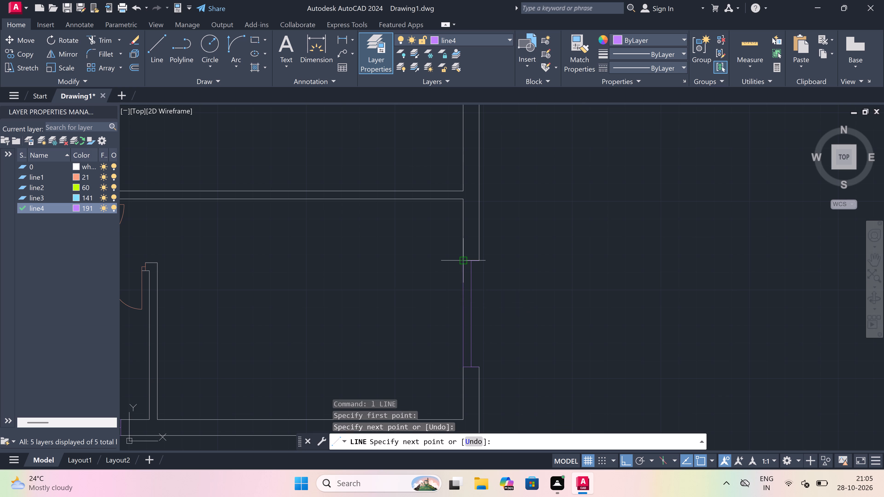
key("Escape")
key("space")
left_click(480, 262)
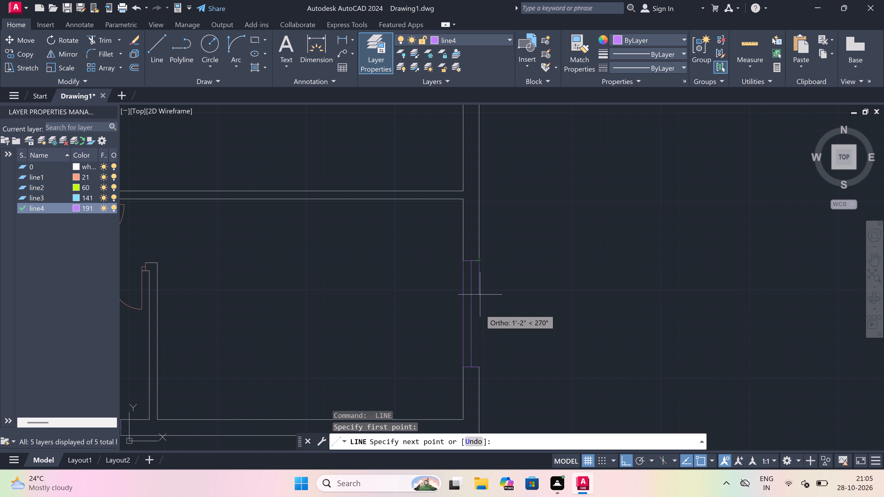
left_click(483, 366)
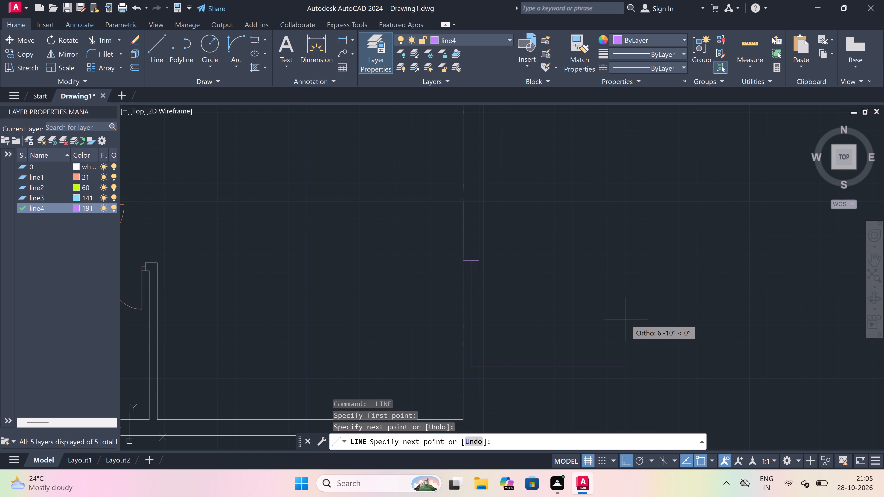
key("Escape")
Draw a 5' window in the large room's south outer wall: a west jamb line, a 5' centre line from its midpoint and an east jamb line.
scroll(496, 274, "down", 3)
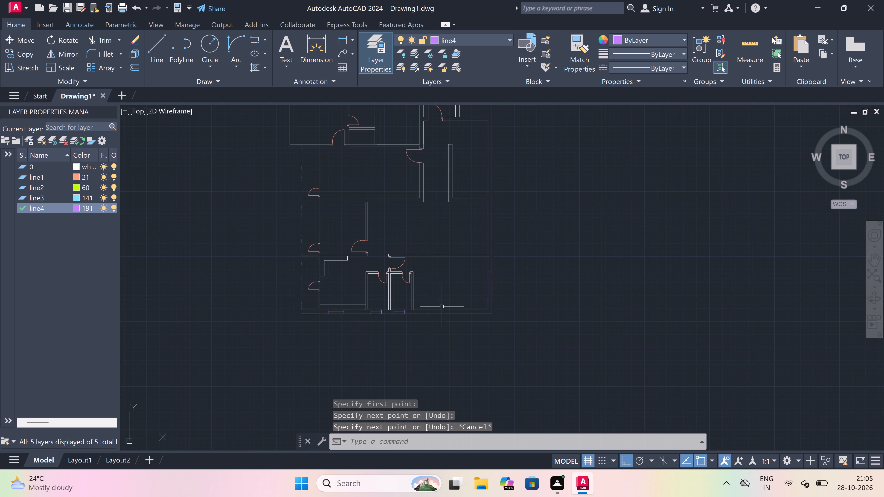
scroll(442, 306, "up", 3)
key("space")
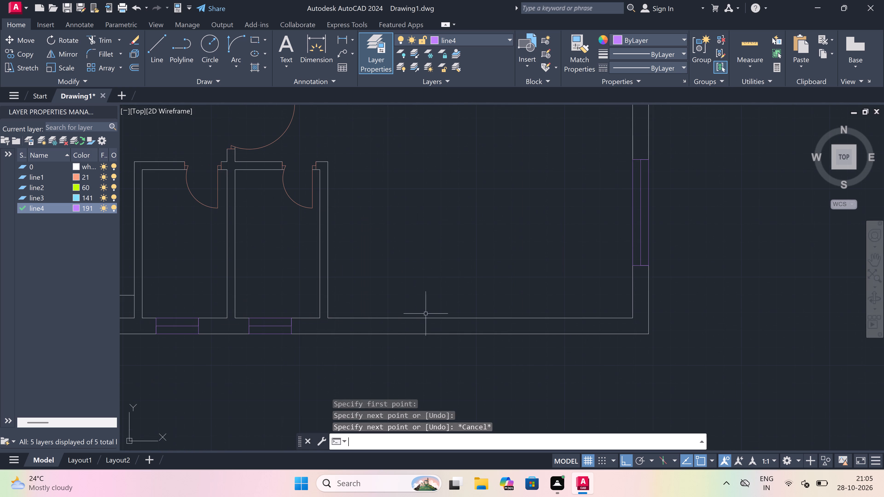
left_click(392, 320)
left_click(388, 334)
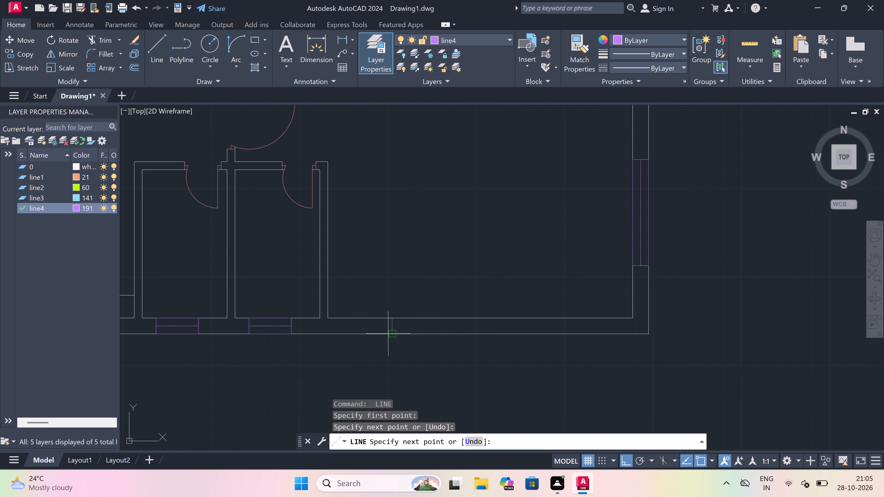
left_click(390, 327)
scroll(393, 325, "up", 2)
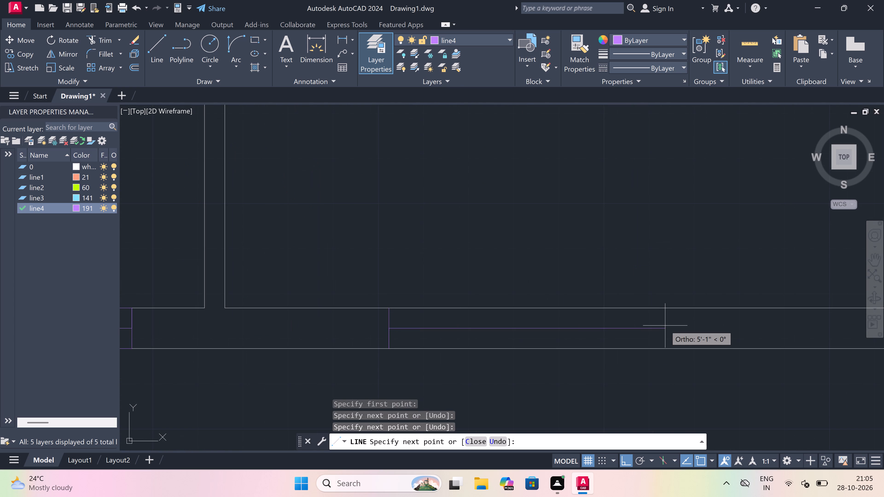
type("5'")
key("space")
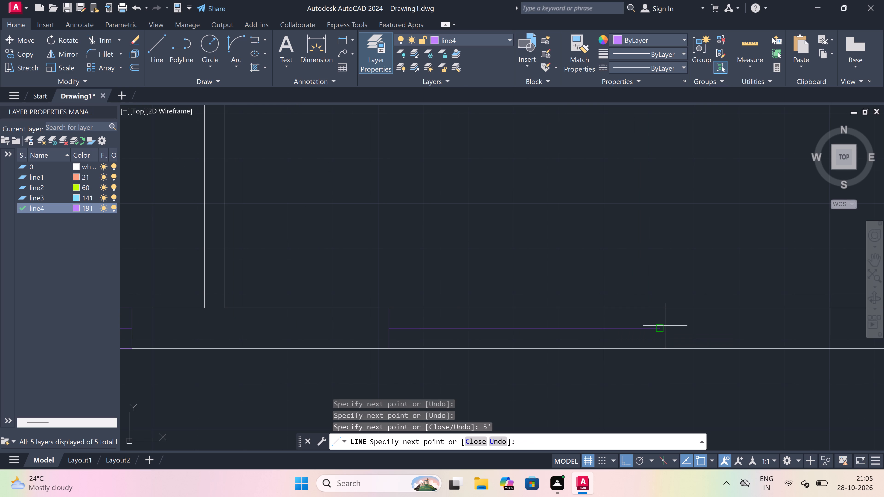
left_click(660, 312)
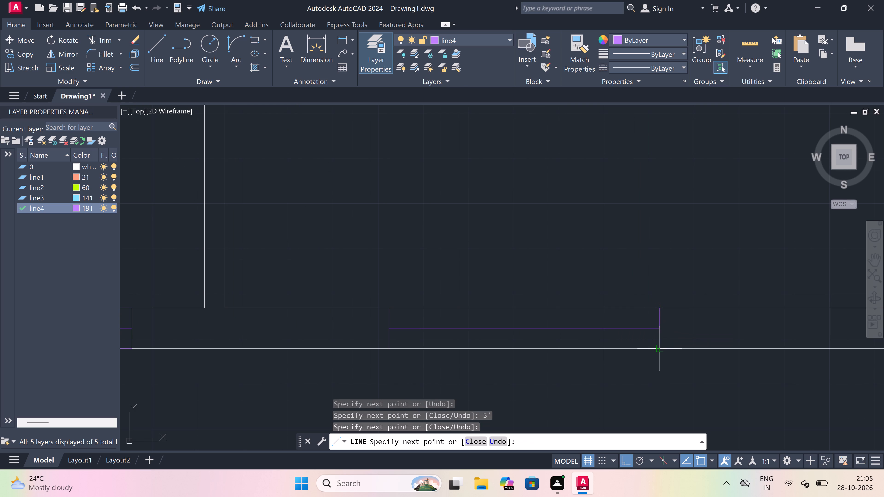
left_click(662, 347)
key("Escape")
key("Escape")
Trim both south outer wall lines between the jambs of the large room's 5' window.
key("t")
key("r")
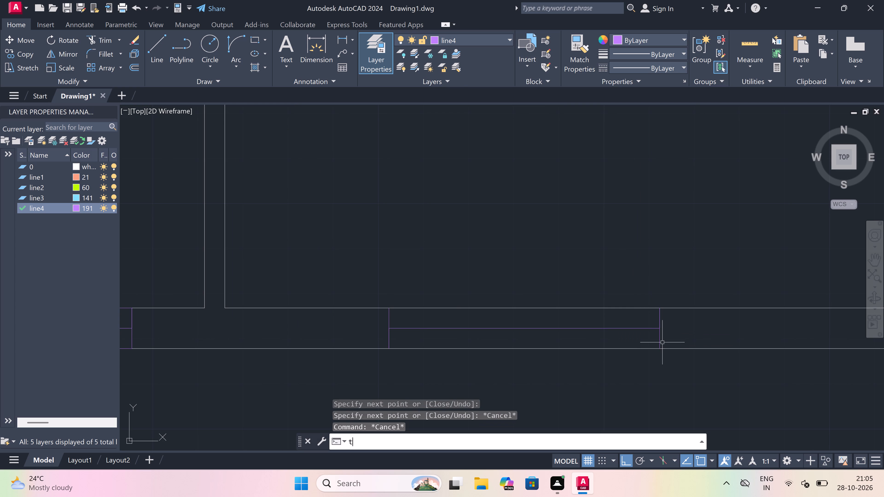
key("space")
left_click(607, 348)
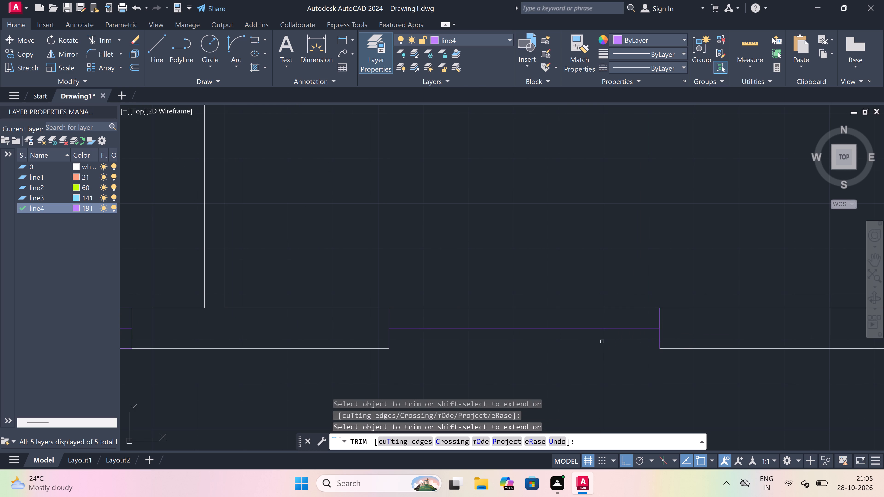
left_click(576, 306)
left_click(575, 311)
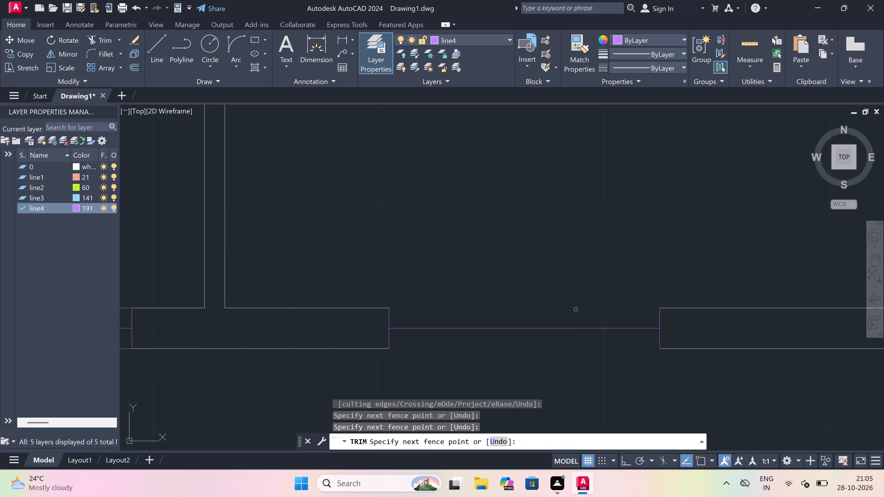
key("Escape")
Draw the inner and outer edge lines of the large room's south wall window from jamb to jamb.
key("l")
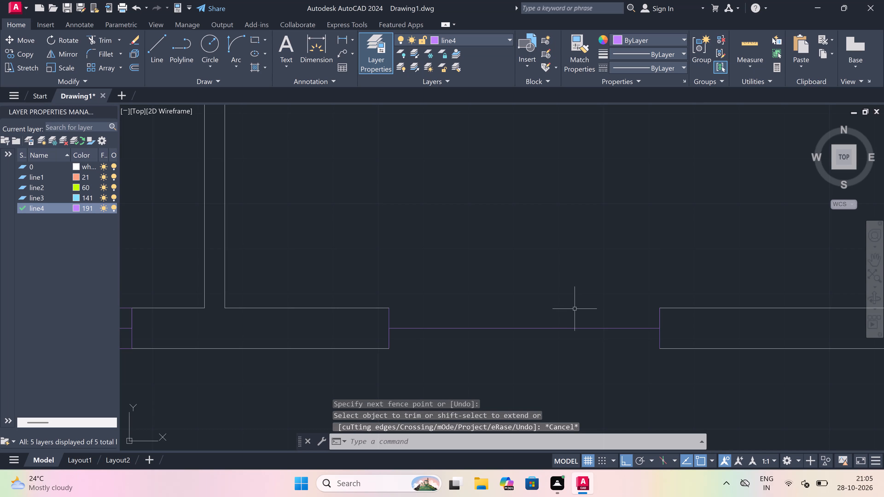
key("space")
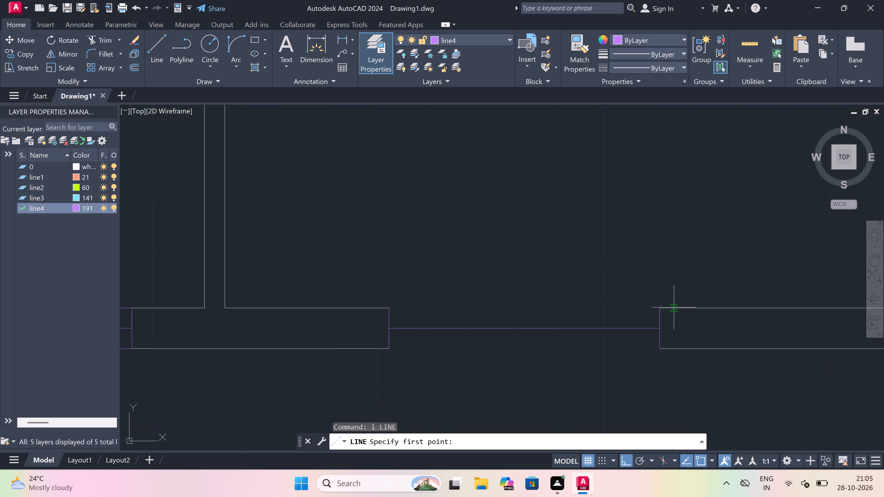
left_click(660, 310)
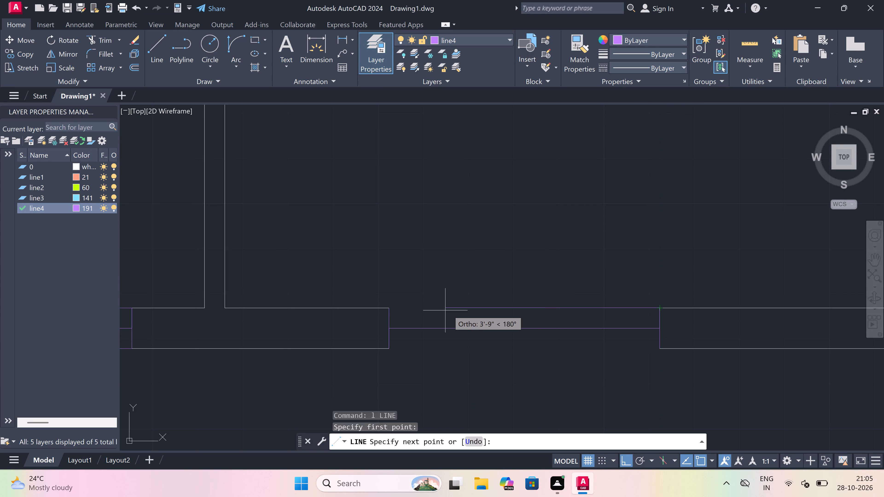
left_click(387, 304)
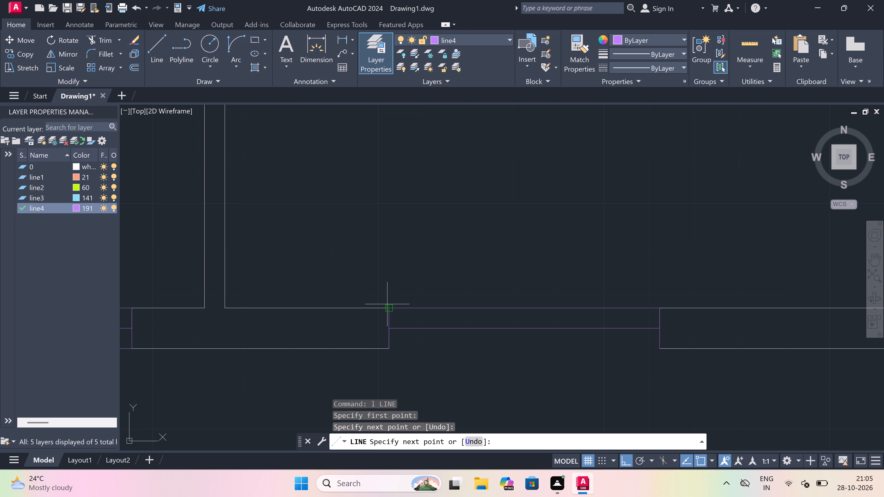
key("Escape")
key("space")
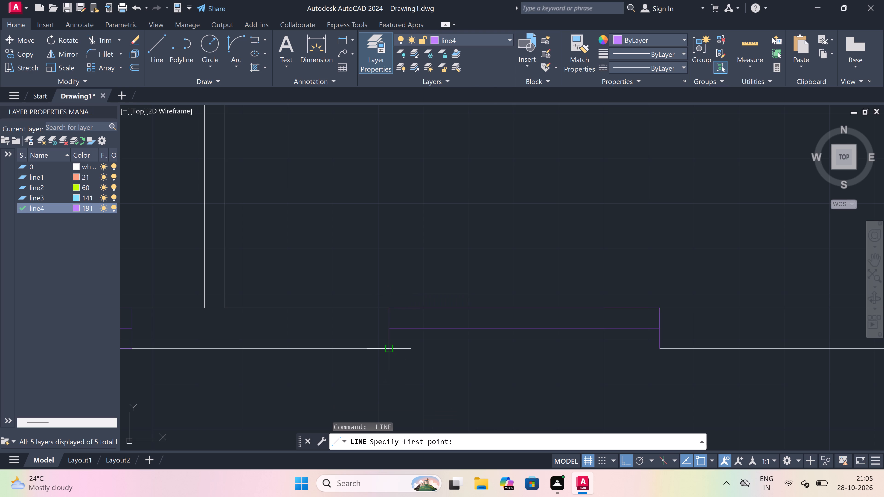
left_click_drag(388, 349, 396, 349)
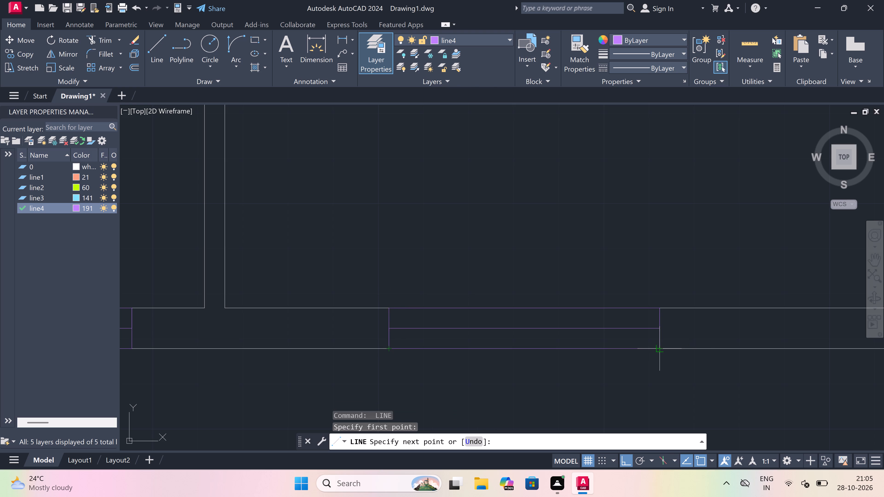
left_click(662, 351)
key("Escape")
Draw the upper window jamb line across the west wall of the room just north of the counter room.
key("space")
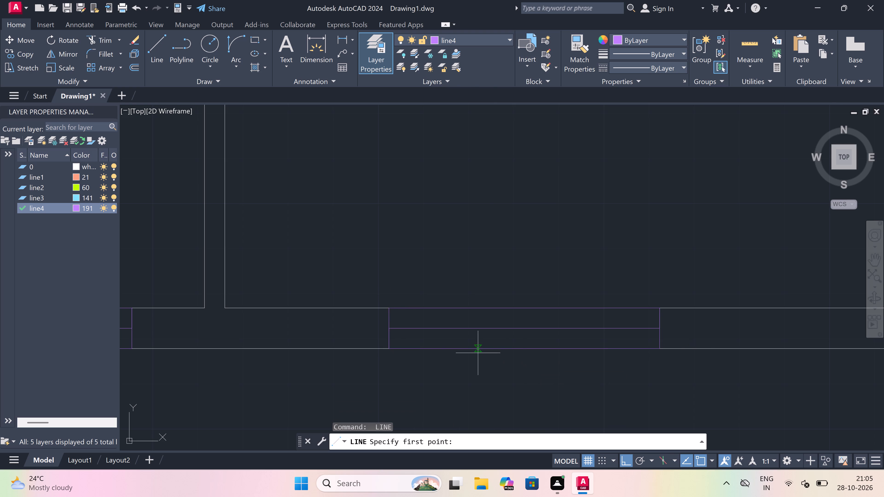
scroll(478, 353, "down", 6)
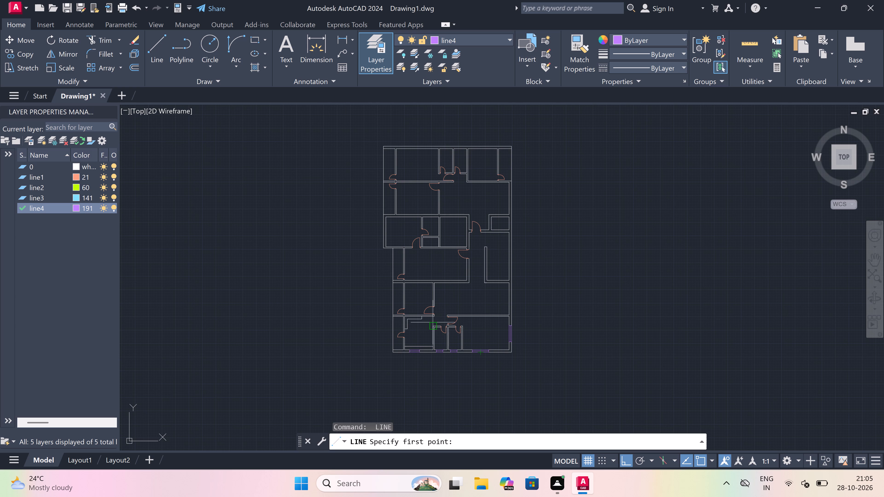
scroll(411, 281, "up", 2)
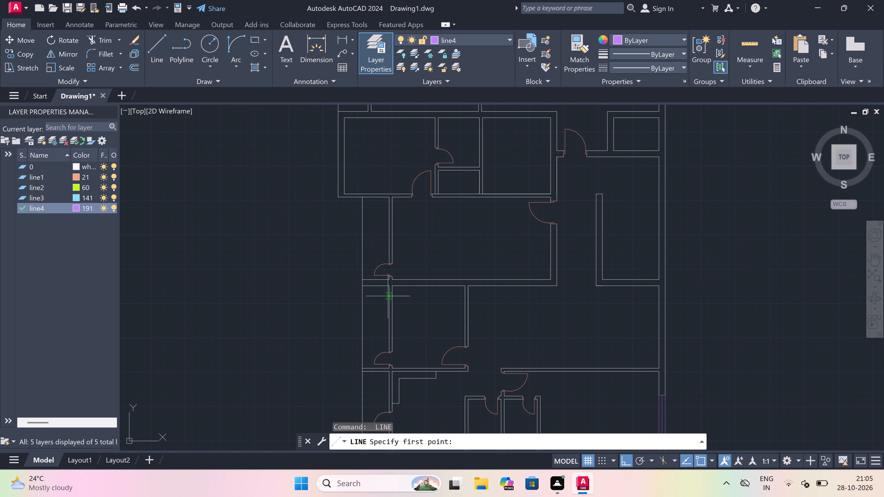
scroll(388, 295, "up", 2)
left_click(387, 295)
scroll(387, 295, "up", 2)
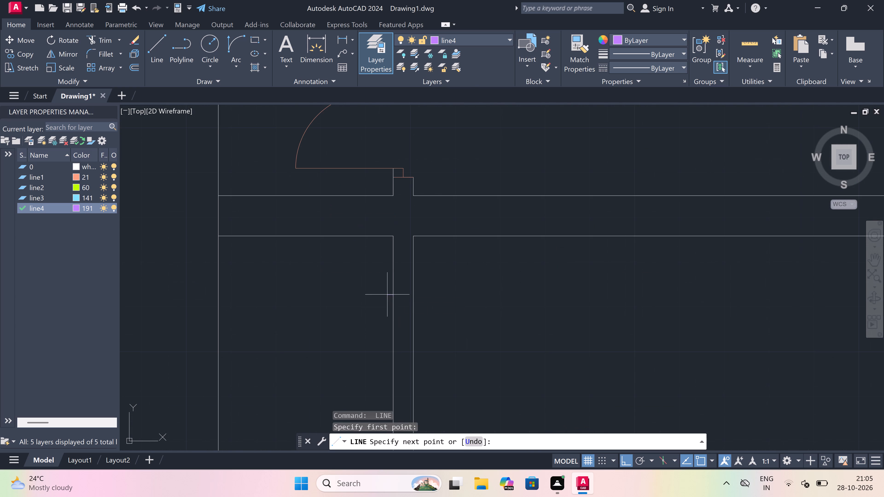
left_click(410, 294)
scroll(403, 295, "up", 3)
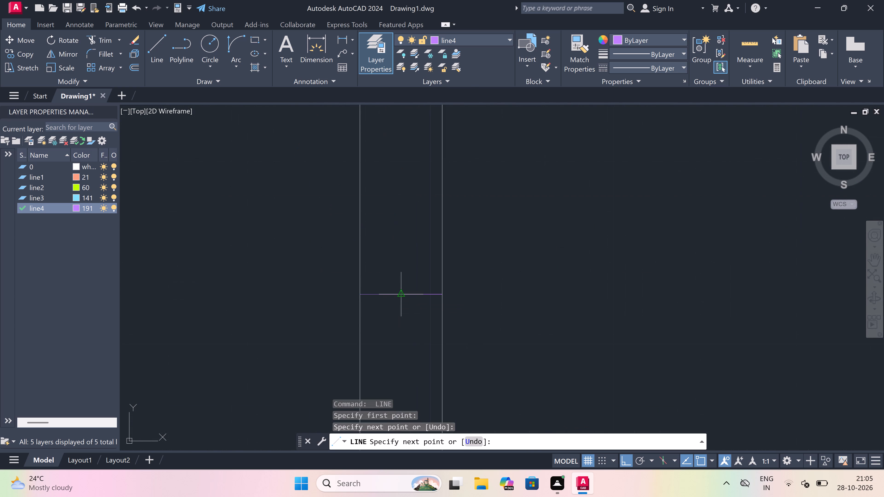
Draw a 5' window centre line down from the upper jamb's midpoint and a lower jamb line across that west wall.
left_click(402, 295)
scroll(402, 295, "down", 7)
scroll(398, 336, "up", 3)
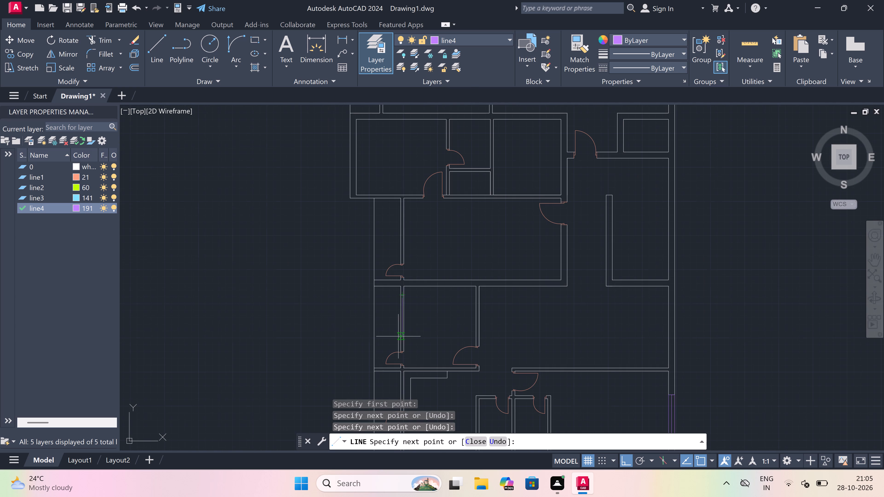
type("5'")
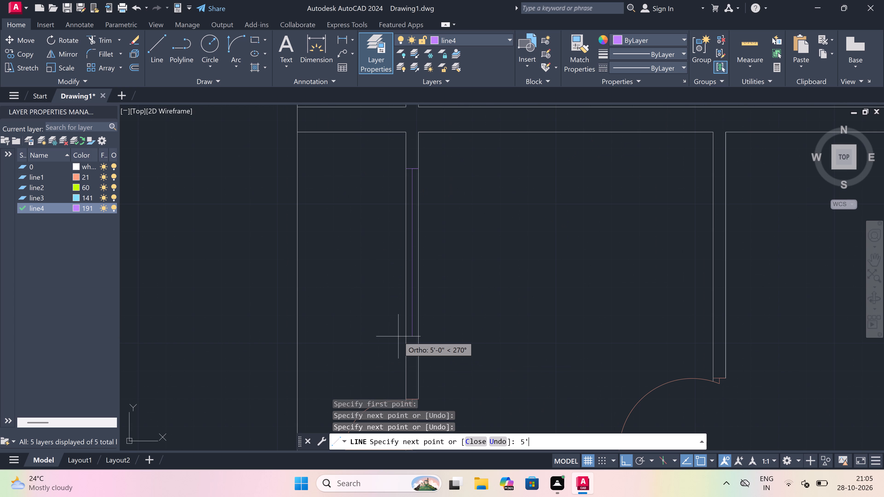
key("space")
scroll(398, 336, "up", 1)
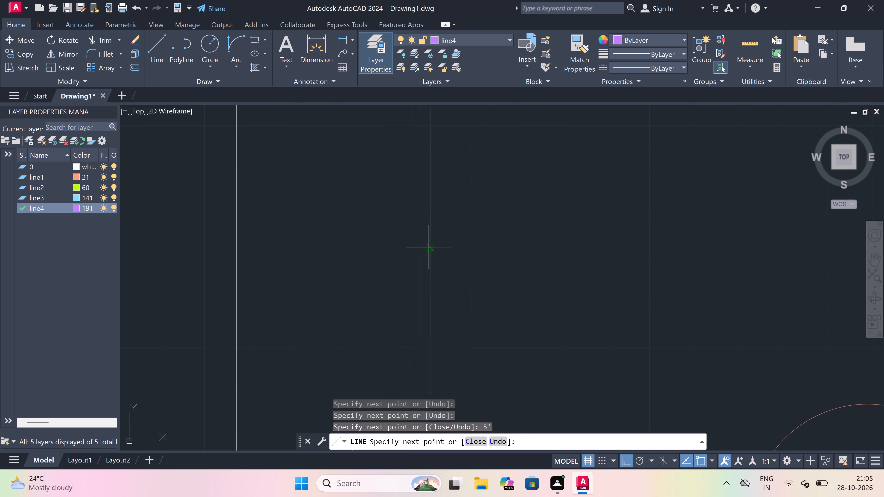
scroll(410, 323, "up", 2)
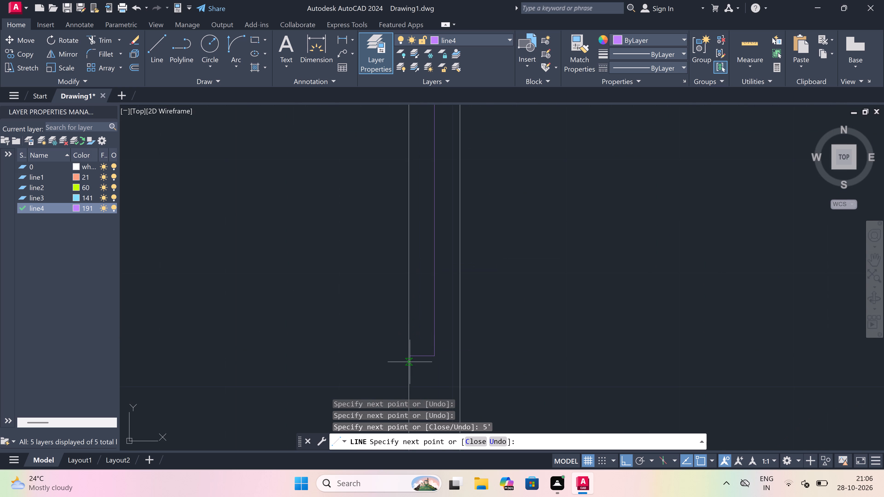
left_click(410, 358)
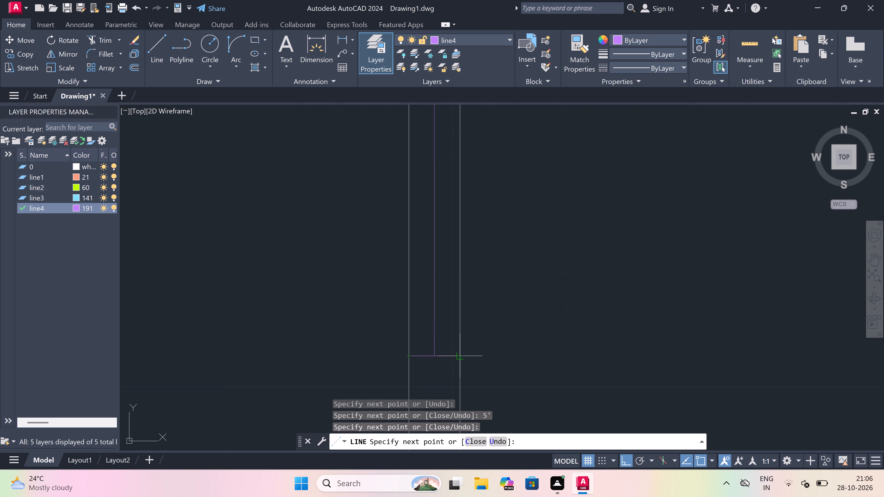
left_click(461, 355)
key("Escape")
Trim both west wall lines between the two jambs of the new 5' window.
scroll(461, 355, "down", 4)
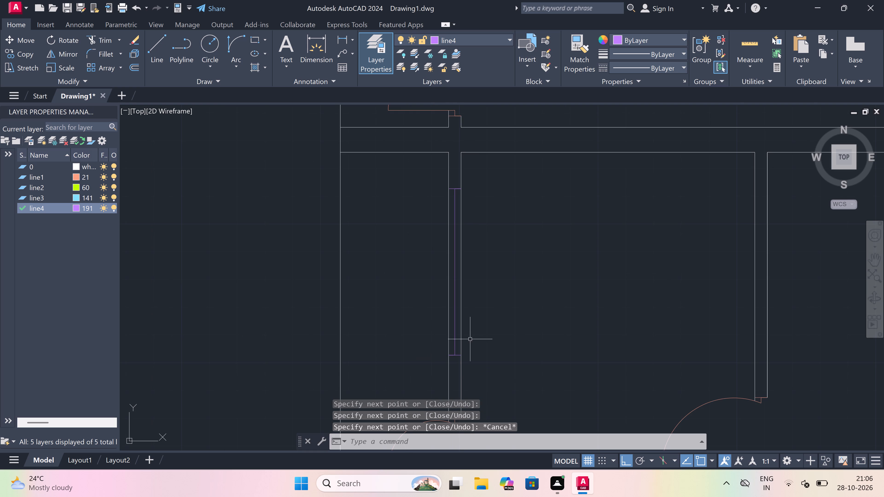
key("t")
key("r")
key("space")
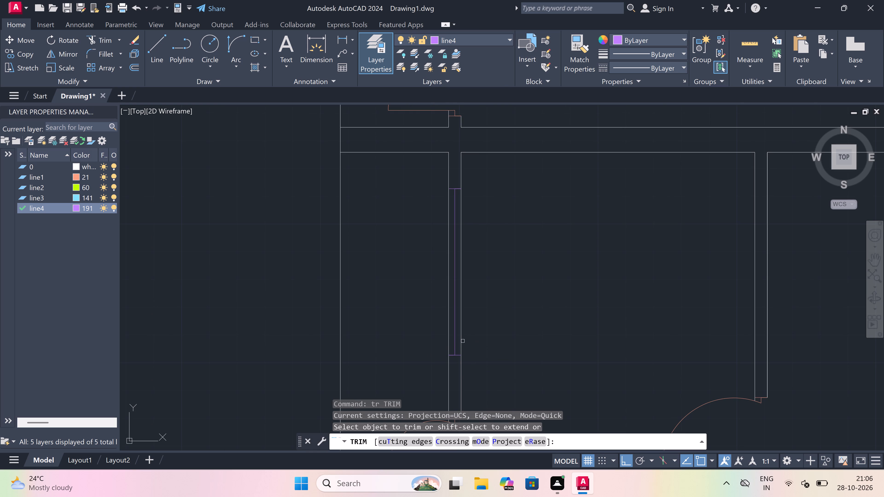
left_click(463, 336)
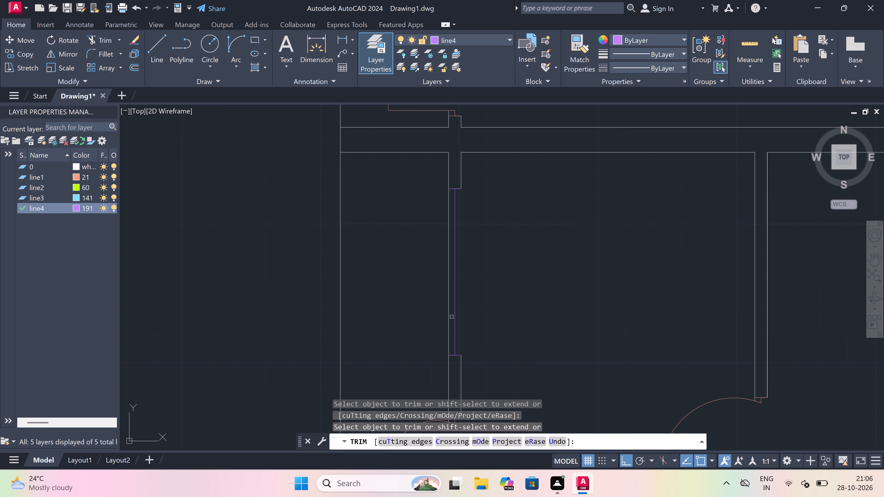
left_click(450, 309)
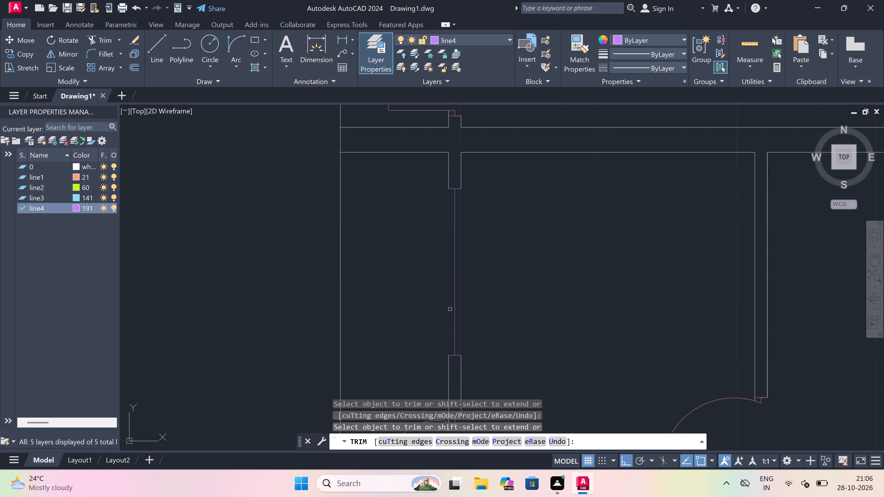
key("Escape")
Draw the outer and inner edge lines of the 5' west wall window, from upper jamb to lower jamb.
key("l")
key("space")
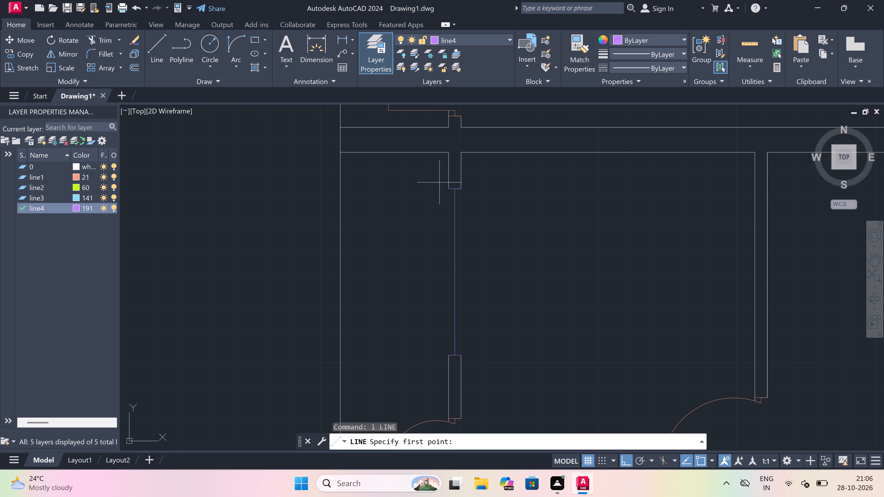
left_click(447, 188)
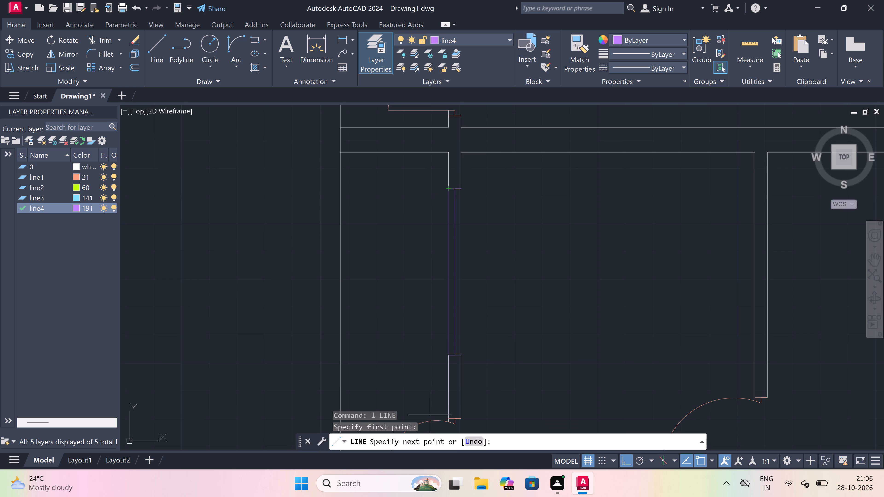
left_click_drag(448, 357, 451, 351)
key("Escape")
scroll(463, 202, "up", 1)
key("space")
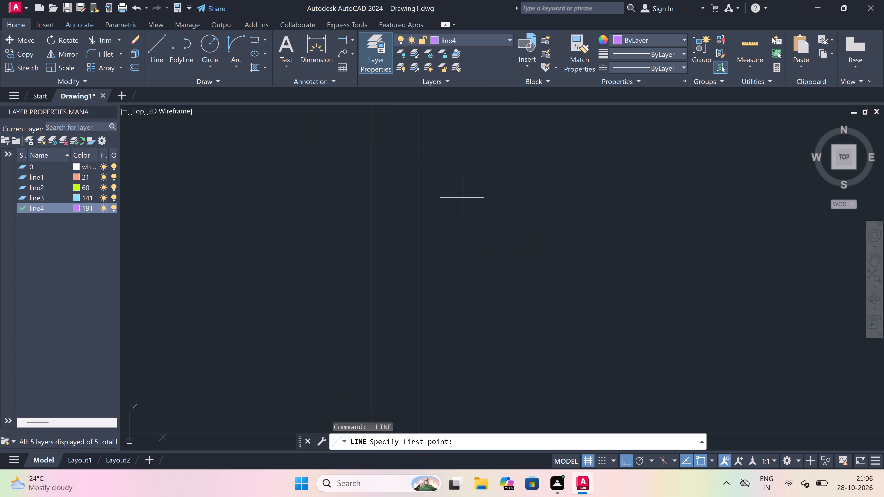
scroll(462, 198, "down", 7)
left_click(461, 198)
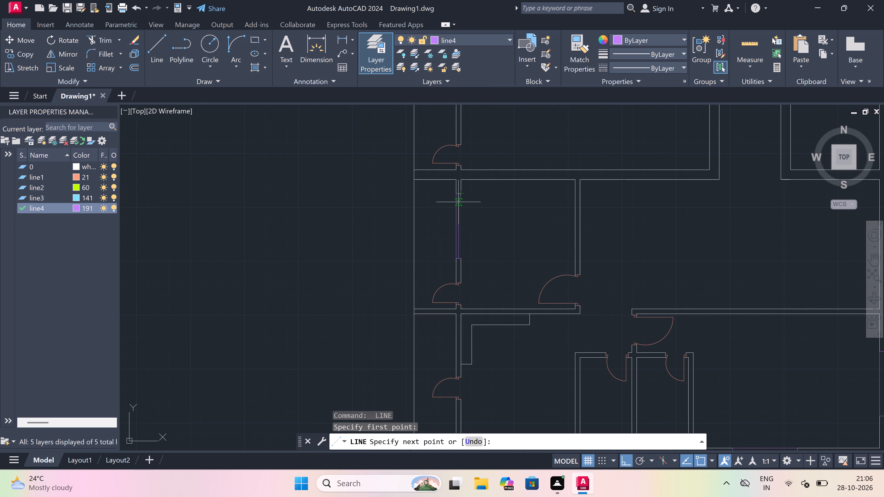
scroll(469, 280, "up", 4)
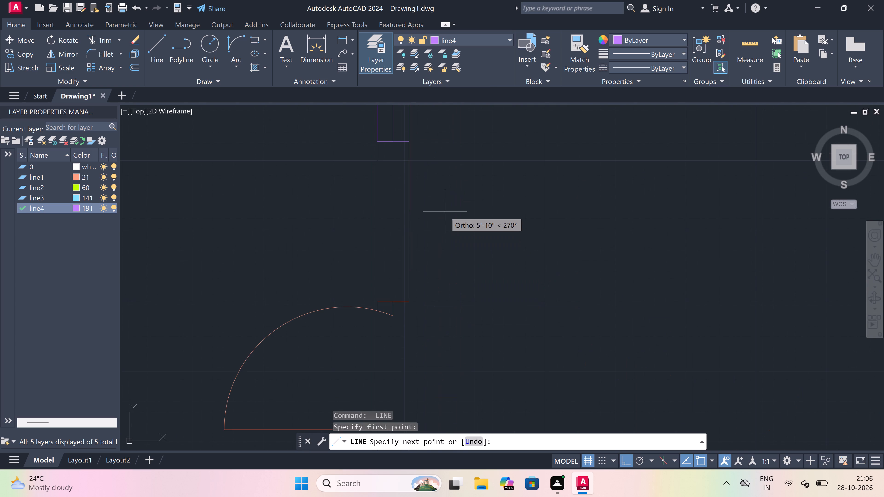
scroll(445, 215, "down", 5)
scroll(444, 184, "up", 4)
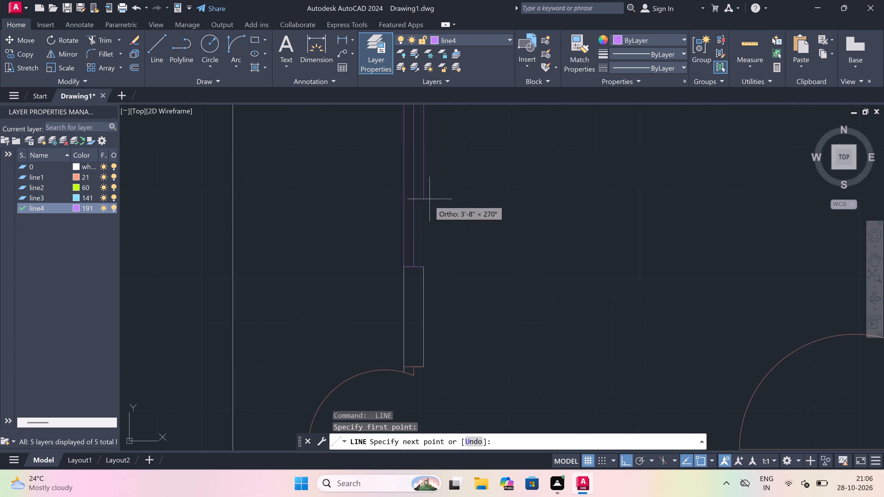
left_click_drag(422, 264, 437, 264)
key("Escape")
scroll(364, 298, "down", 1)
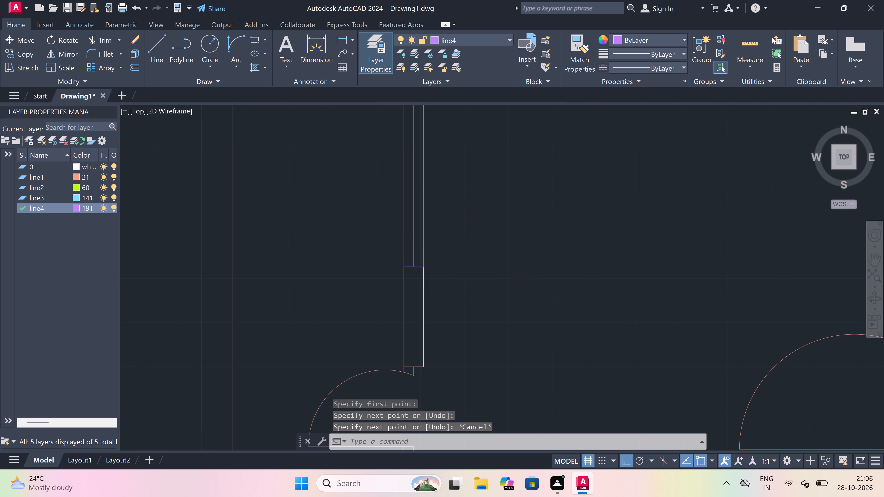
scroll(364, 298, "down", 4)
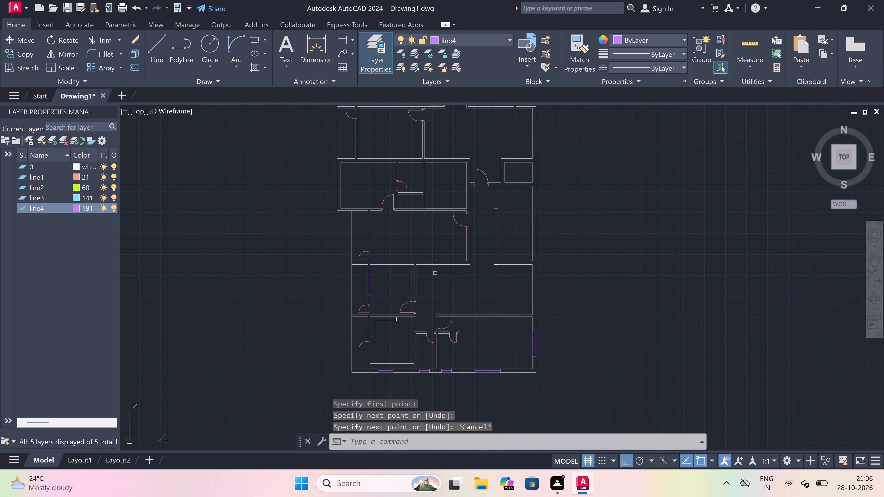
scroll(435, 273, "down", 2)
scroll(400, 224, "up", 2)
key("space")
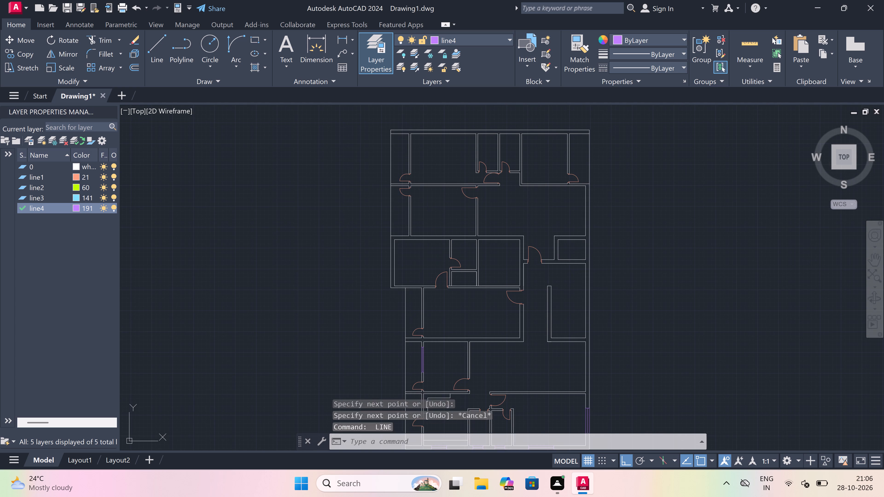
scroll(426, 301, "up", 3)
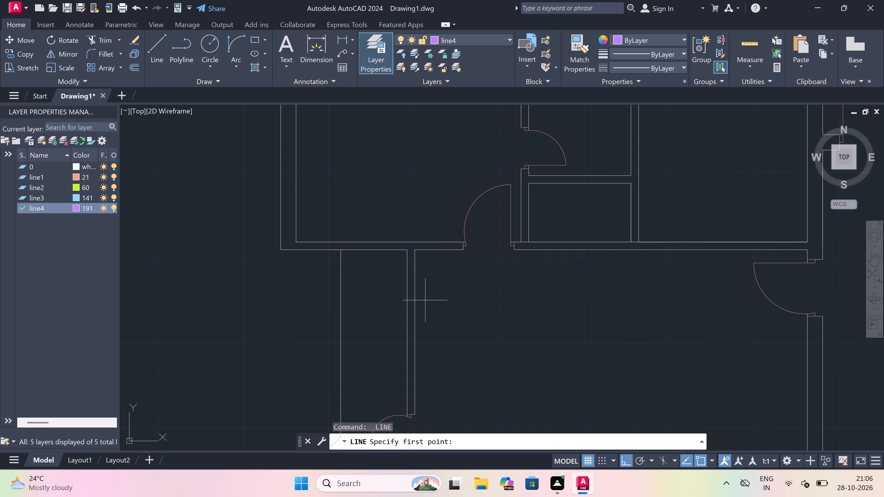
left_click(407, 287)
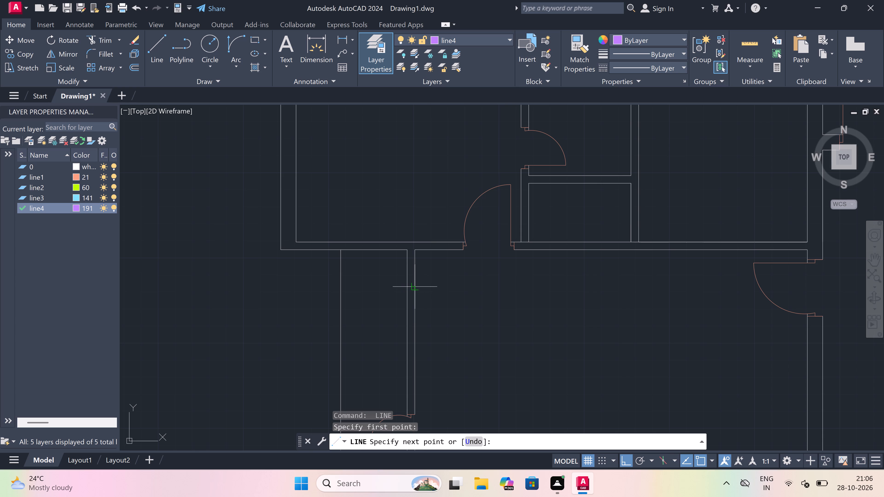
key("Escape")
Draw an upper window jamb line across the west wall of the next room north, a little below its northwest corner.
key("space")
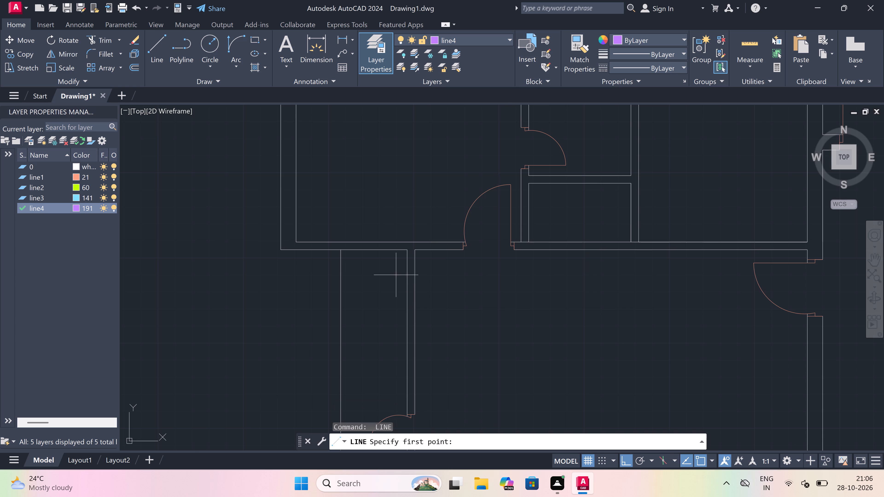
left_click(406, 281)
scroll(410, 281, "up", 1)
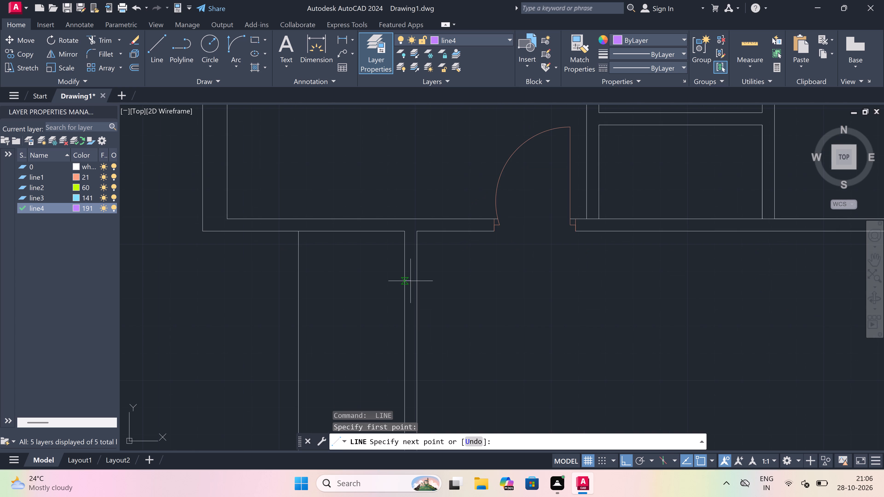
left_click(411, 281)
scroll(411, 281, "up", 3)
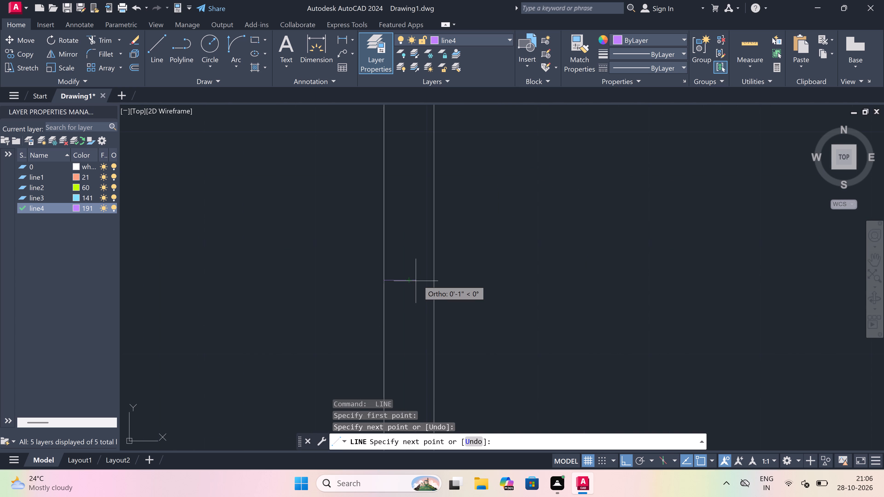
left_click(432, 278)
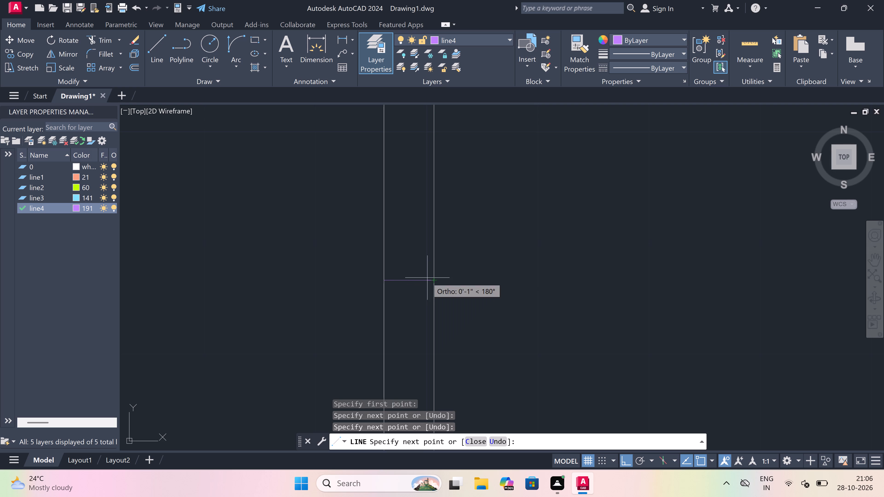
Draw a 5' window centre line down from the upper jamb's midpoint and a lower jamb line across the same west wall.
left_click(407, 279)
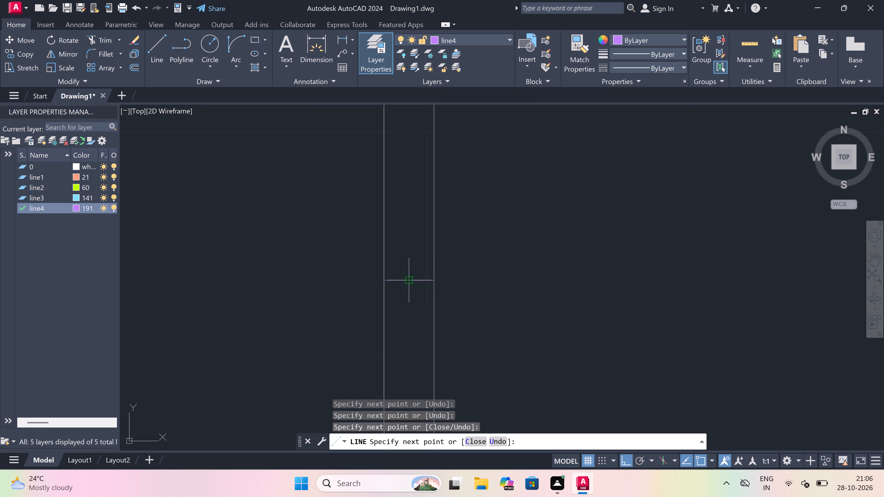
scroll(407, 278, "down", 5)
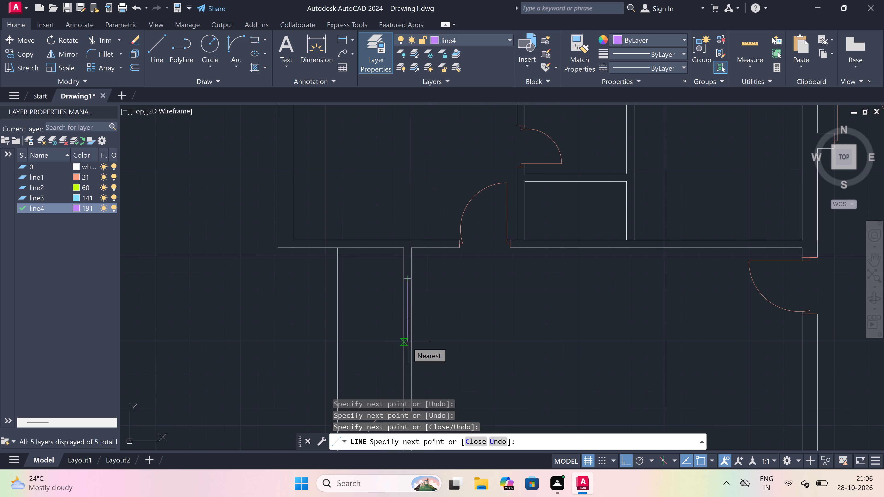
key("5")
type("'")
key("space")
scroll(408, 341, "down", 3)
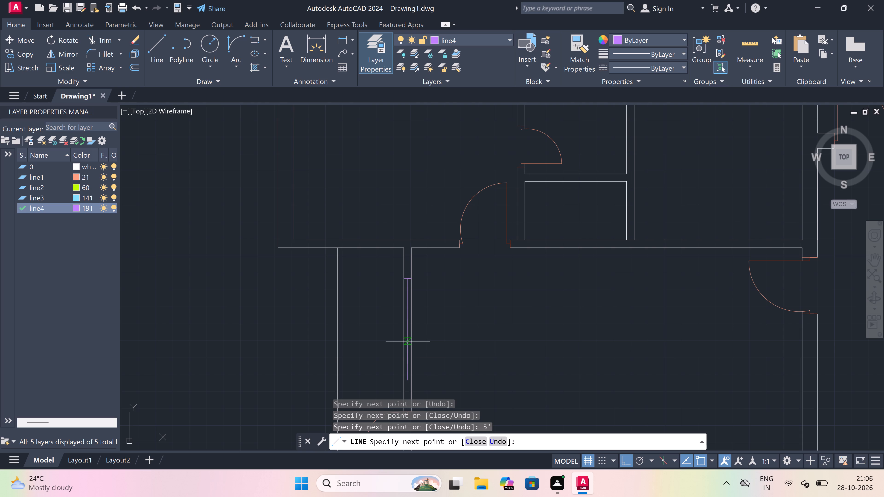
scroll(415, 340, "up", 4)
scroll(415, 339, "down", 3)
scroll(383, 360, "up", 3)
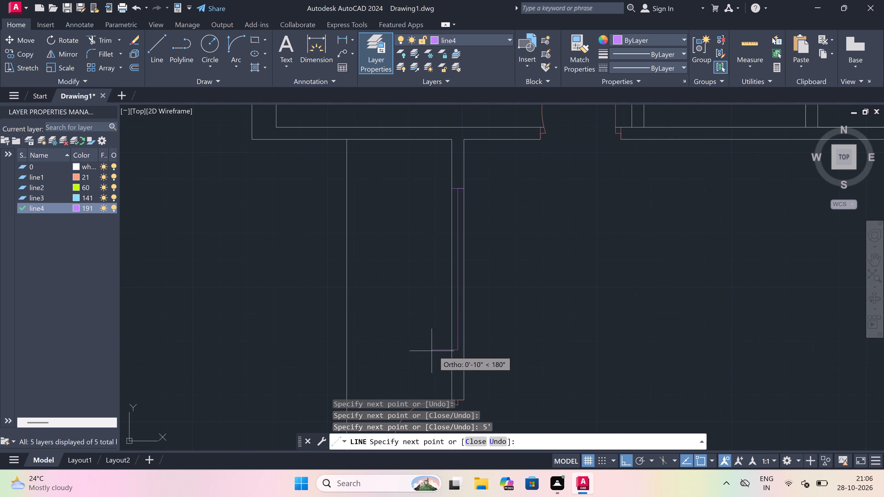
scroll(444, 353, "up", 3)
left_click(473, 344)
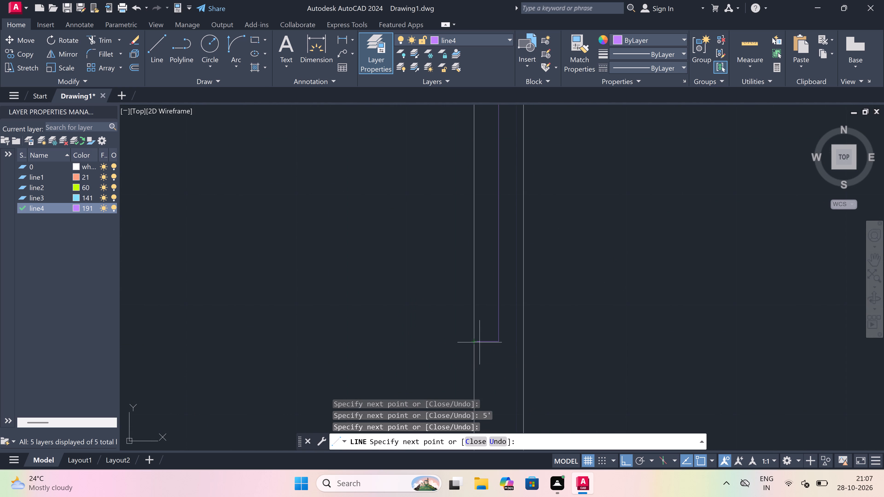
left_click(522, 337)
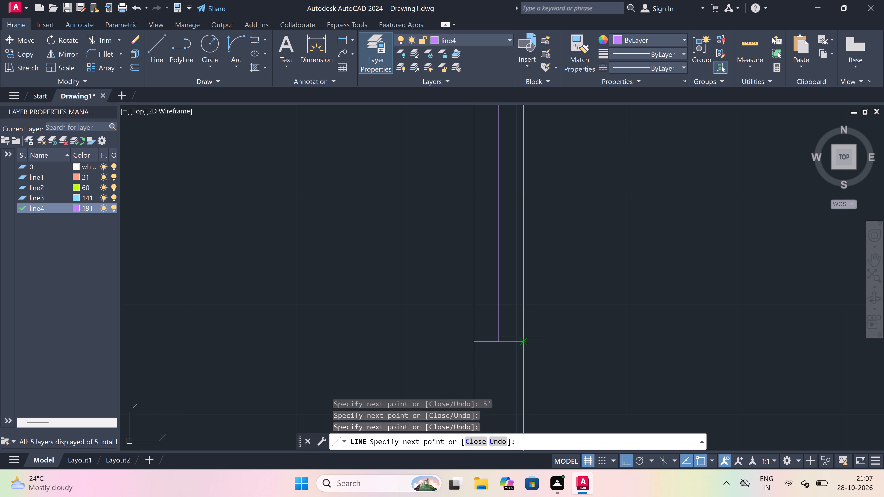
key("Escape")
Trim both west wall lines between the two jambs of this second 5' window.
scroll(398, 323, "down", 5)
scroll(398, 322, "up", 1)
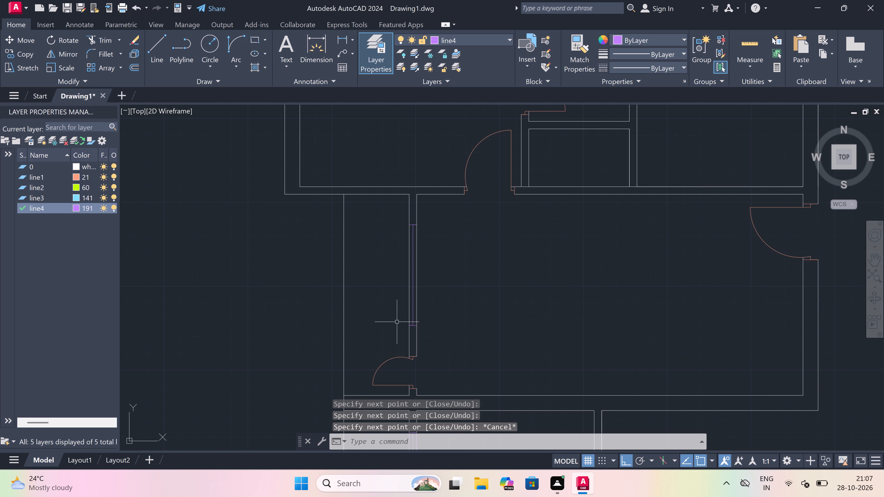
scroll(396, 320, "up", 1)
type("tr")
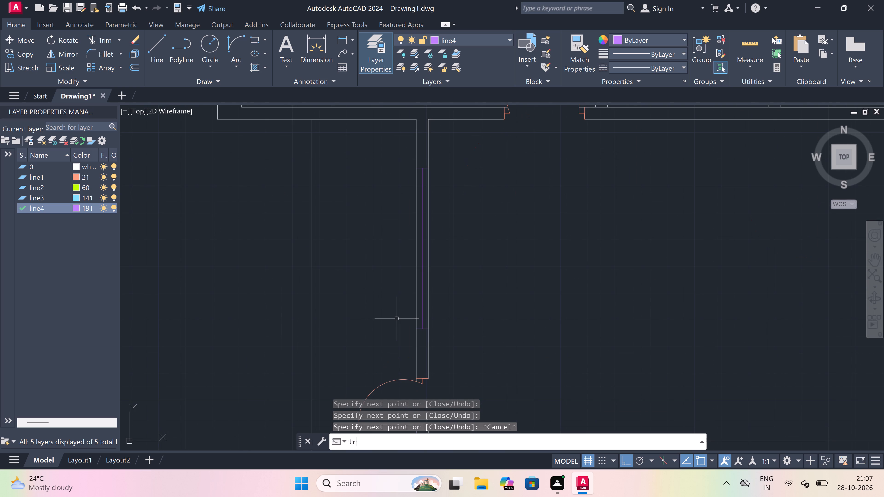
key("space")
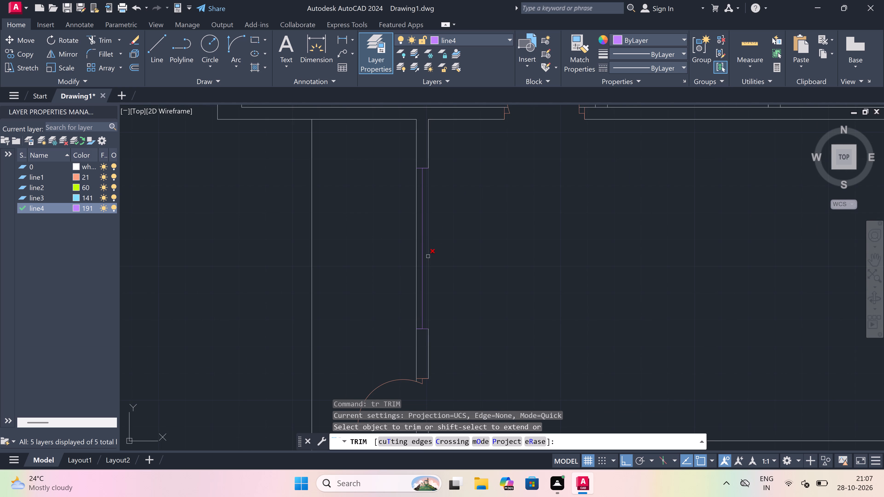
left_click(428, 256)
left_click(416, 260)
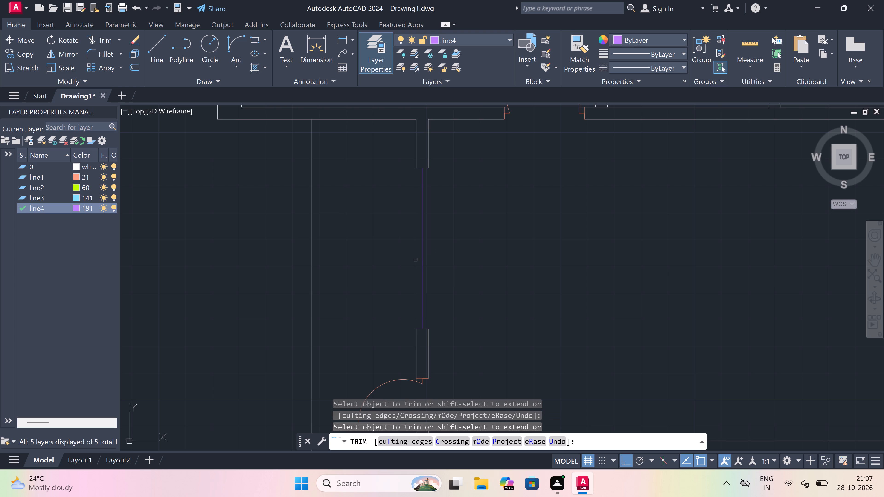
key("Escape")
Draw the inner and outer edge lines of this second 5' window between its upper and lower jambs.
key("l")
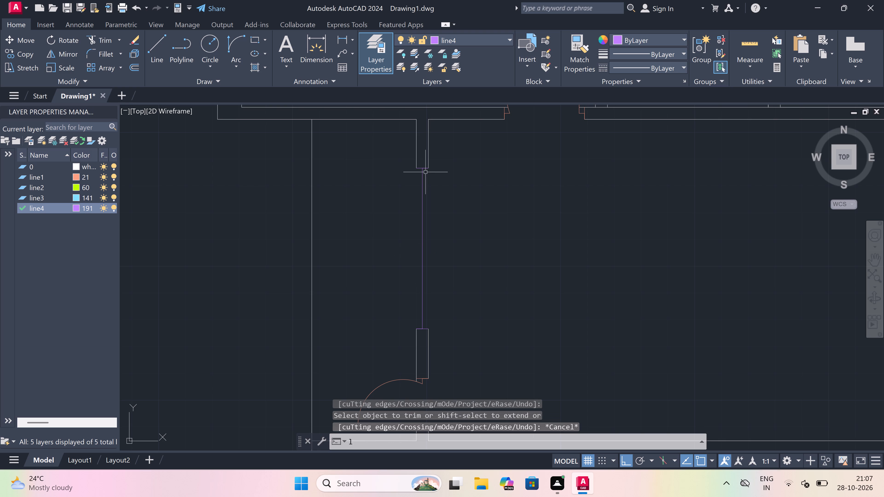
key("space")
left_click(428, 167)
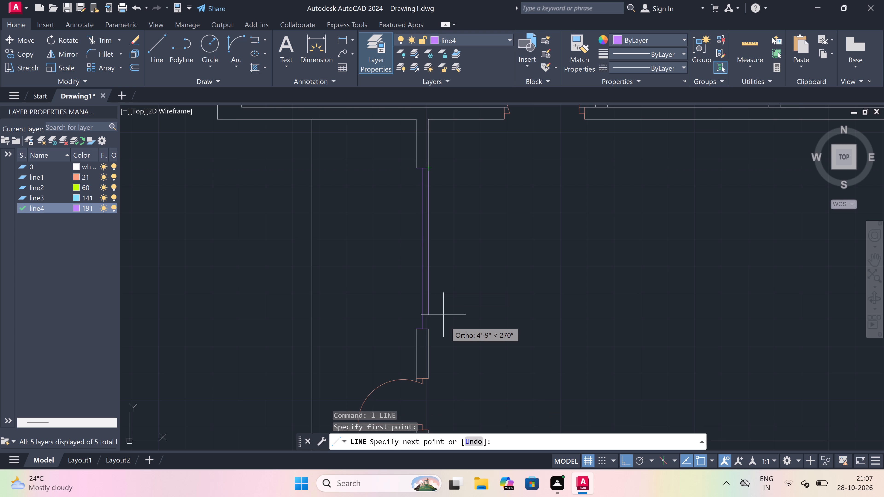
left_click(425, 326)
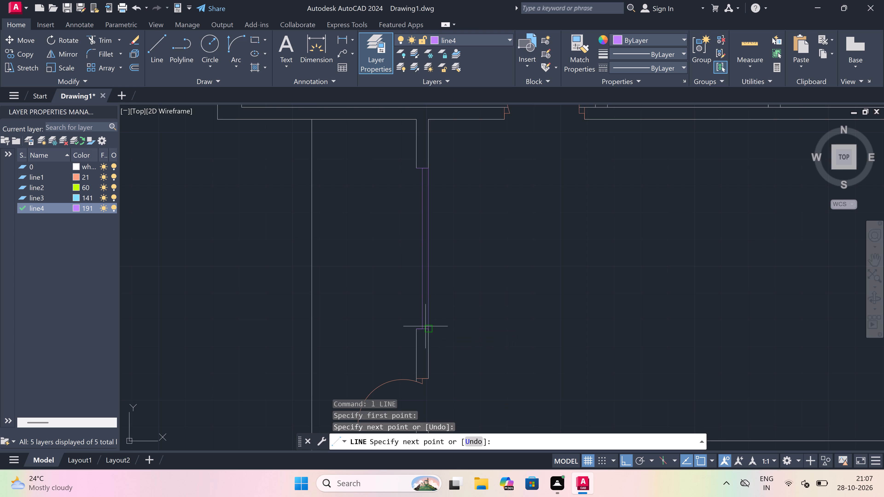
key("Escape")
key("space")
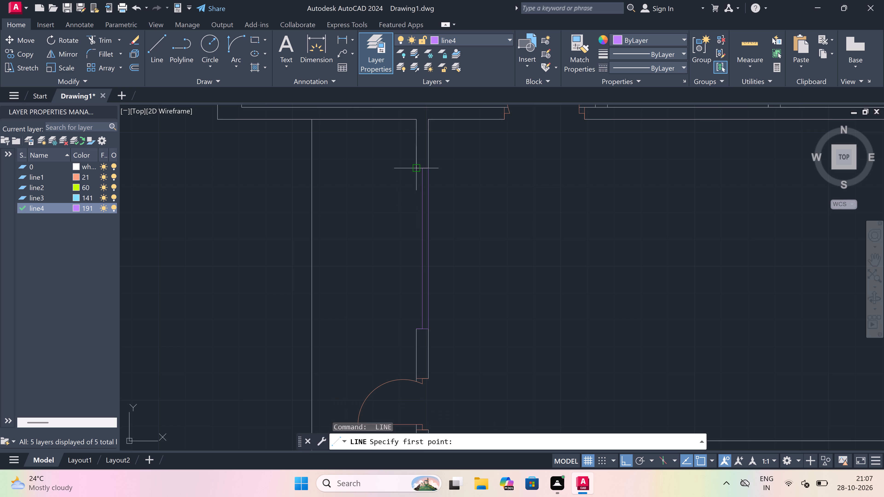
left_click(415, 166)
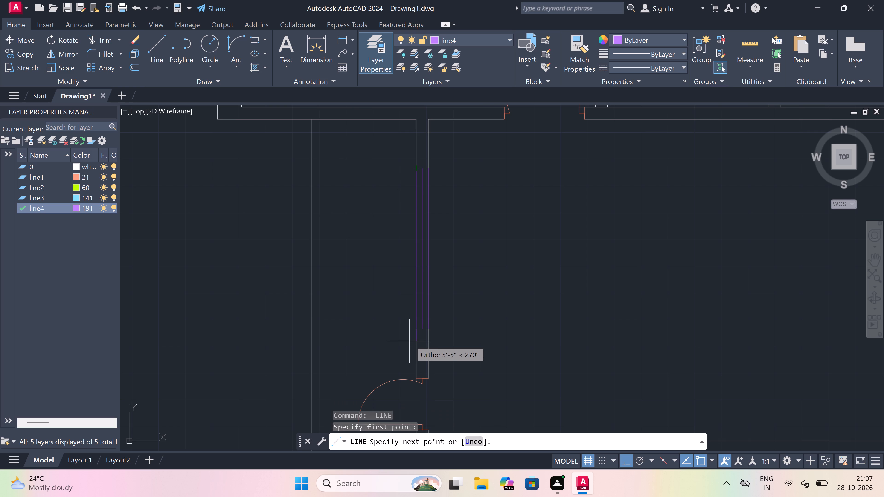
left_click(414, 327)
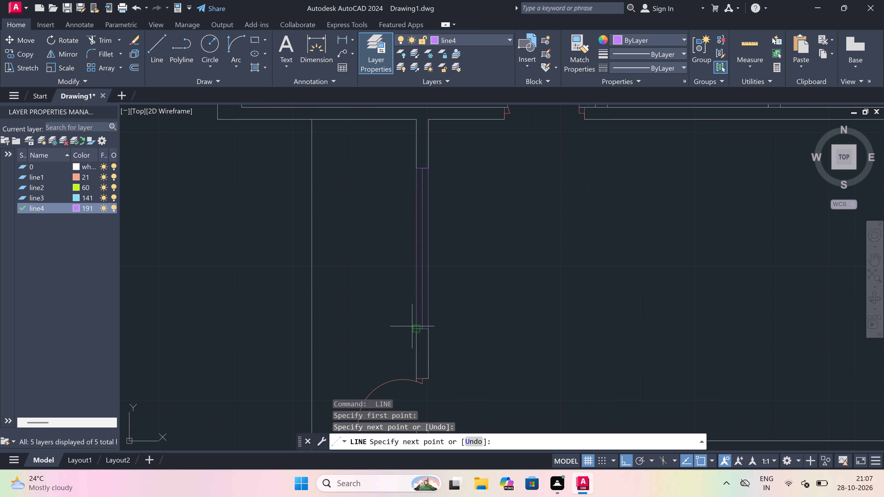
key("Escape")
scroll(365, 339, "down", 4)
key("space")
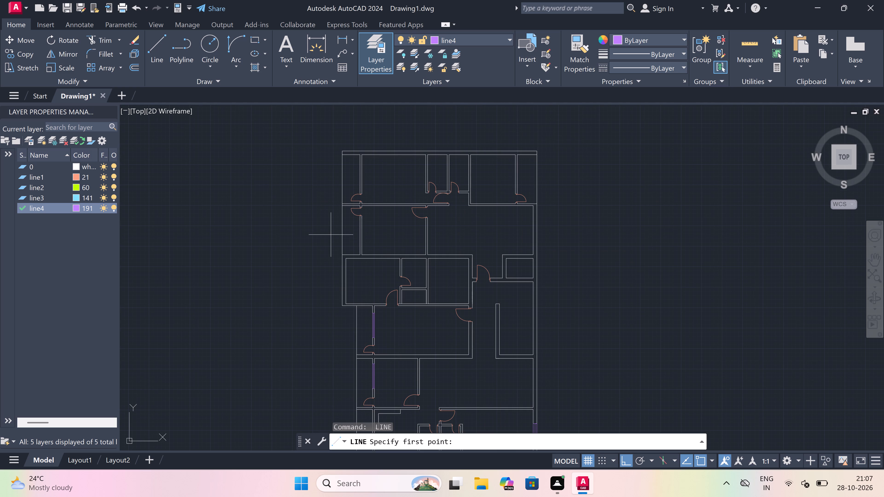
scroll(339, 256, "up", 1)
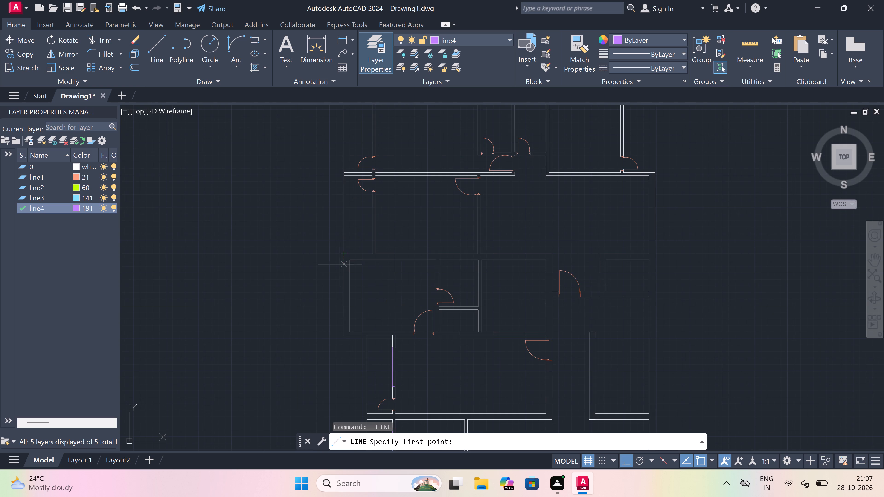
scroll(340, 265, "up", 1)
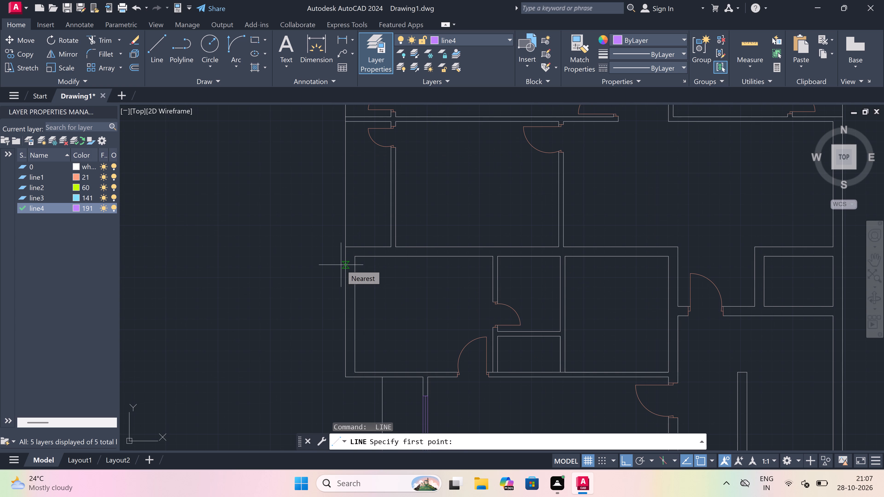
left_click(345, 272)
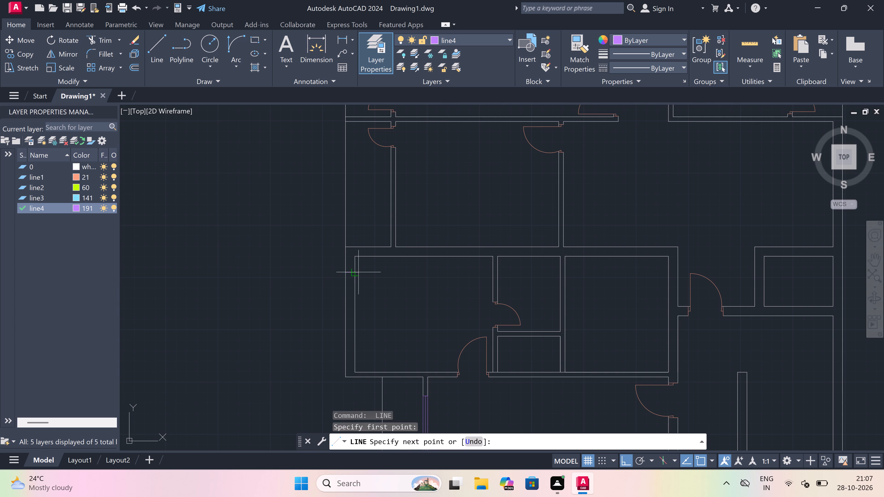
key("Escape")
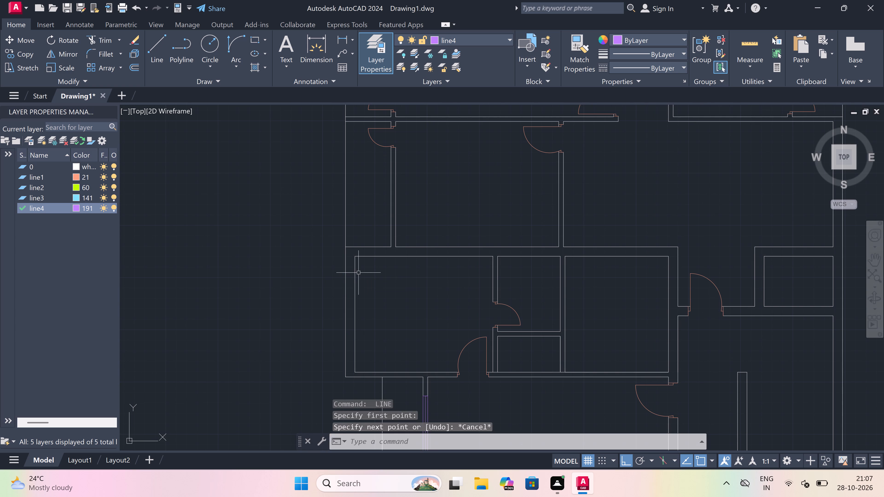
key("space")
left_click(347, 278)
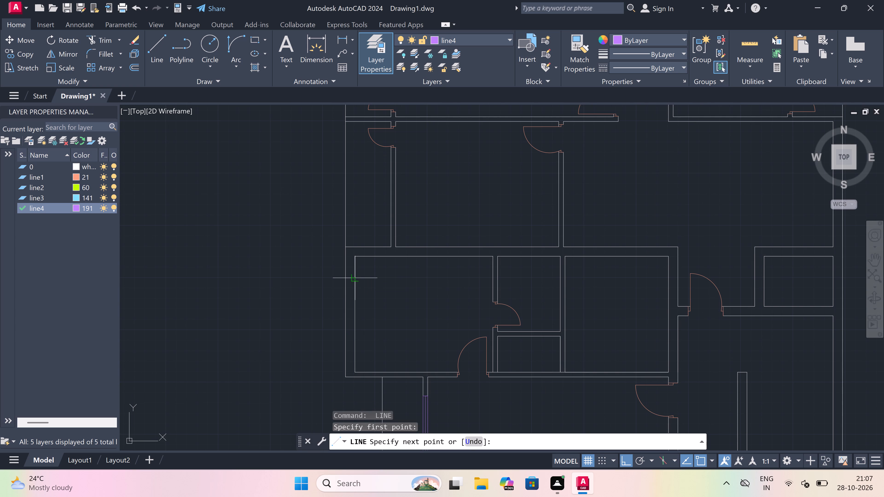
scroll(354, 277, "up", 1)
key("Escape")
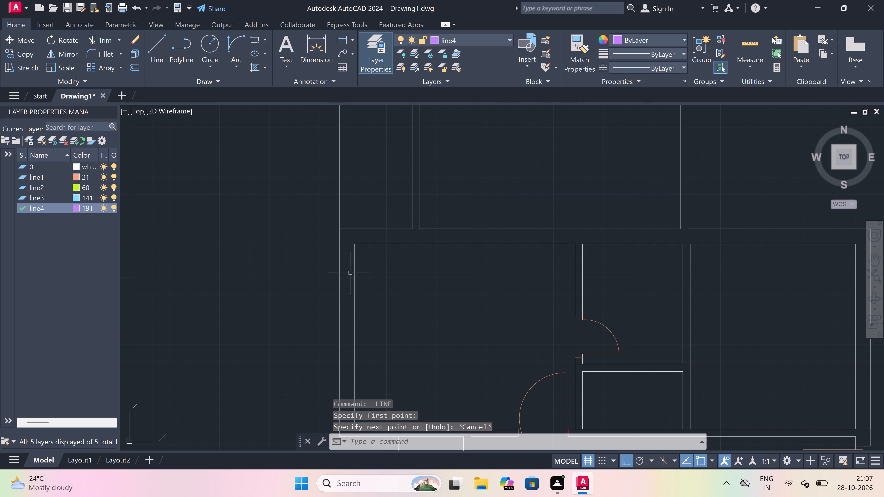
Draw an upper window jamb line across the outer west wall of the next room north, a little below its northwest inner corner.
key("space")
left_click_drag(339, 273, 343, 273)
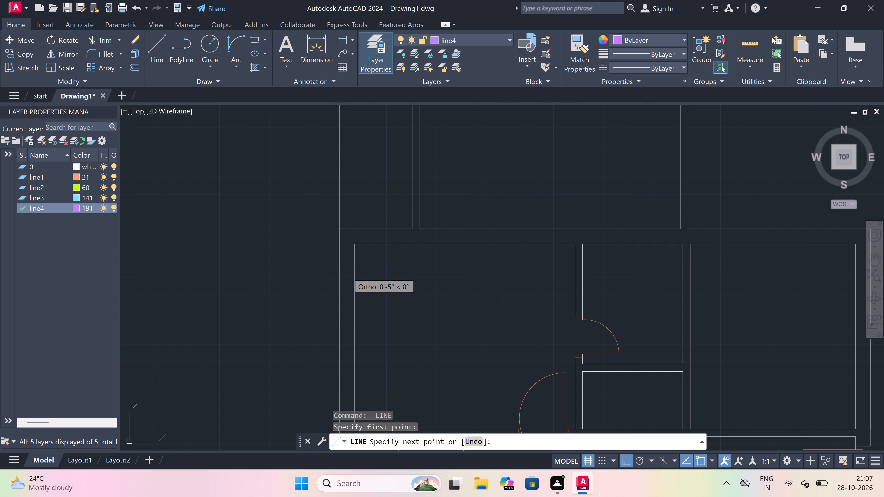
left_click(348, 273)
scroll(346, 273, "up", 3)
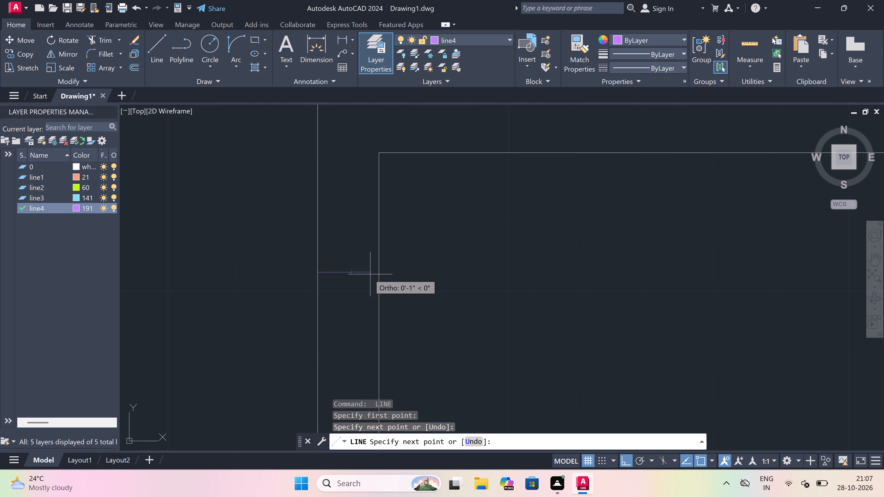
left_click(377, 273)
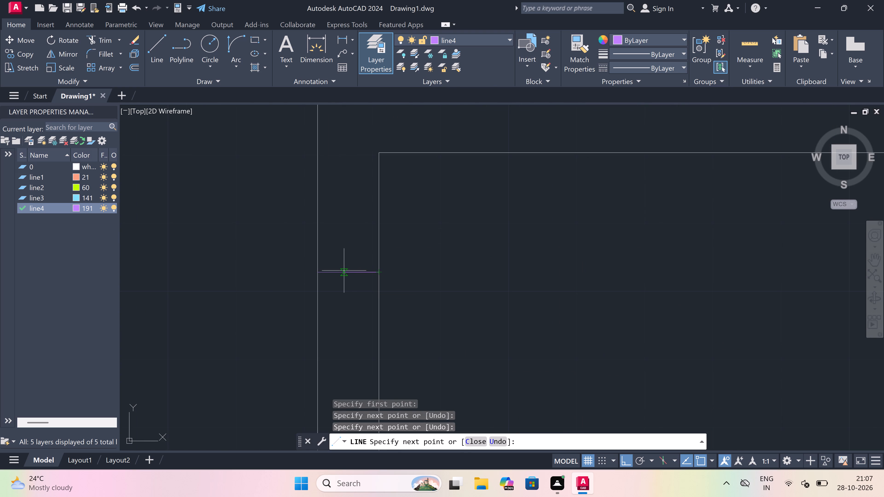
Draw a 5' window centre line straight down from the midpoint of this upper jamb, inside the west wall.
scroll(347, 271, "up", 3)
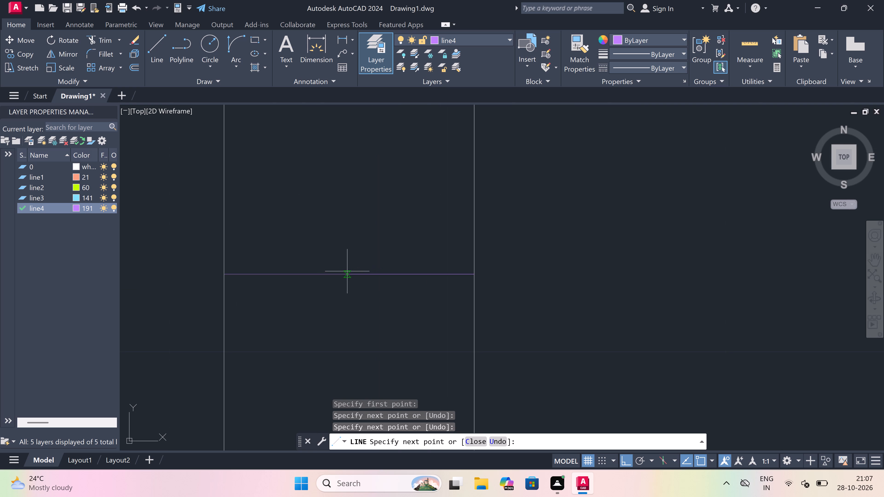
left_click(347, 271)
scroll(347, 271, "down", 6)
scroll(311, 391, "up", 3)
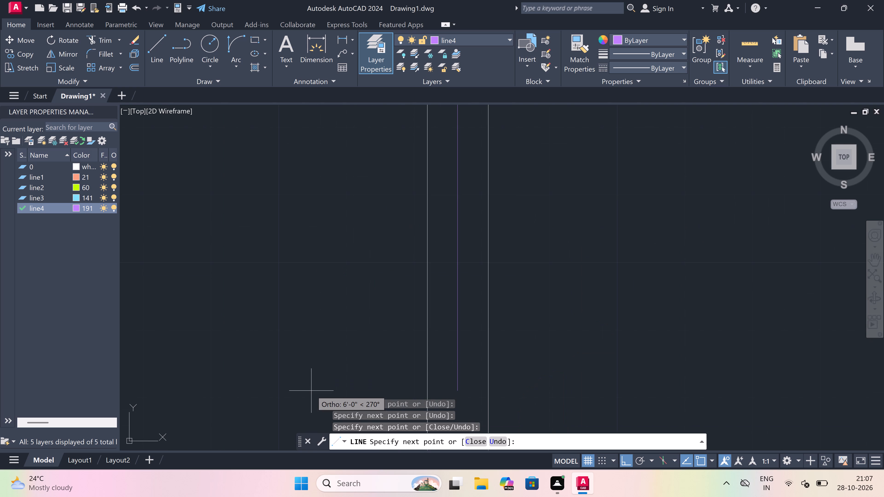
key("5")
type("'")
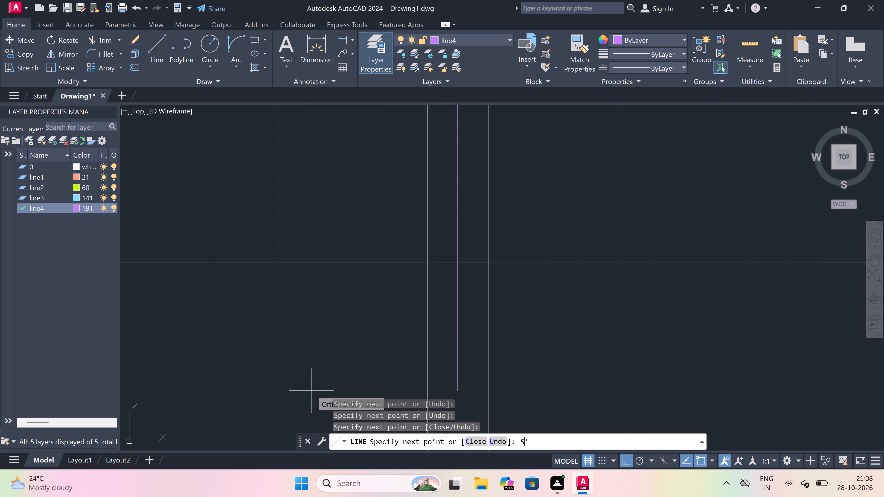
key("space")
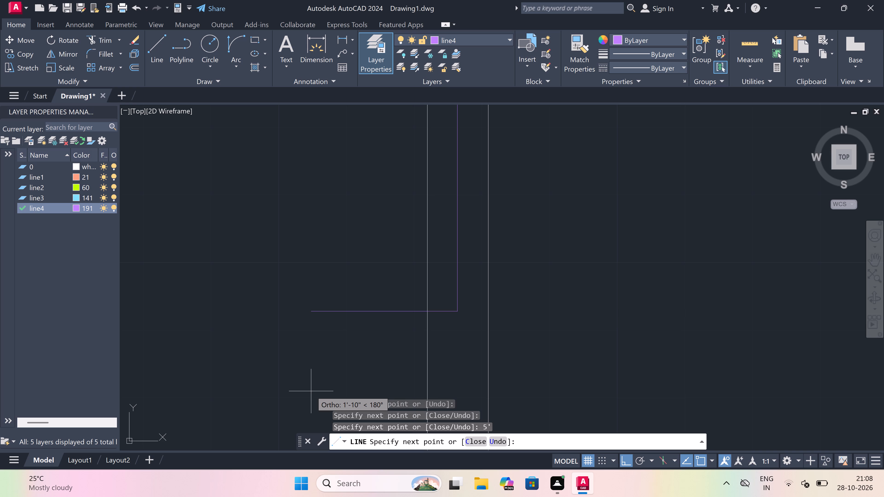
key("Escape")
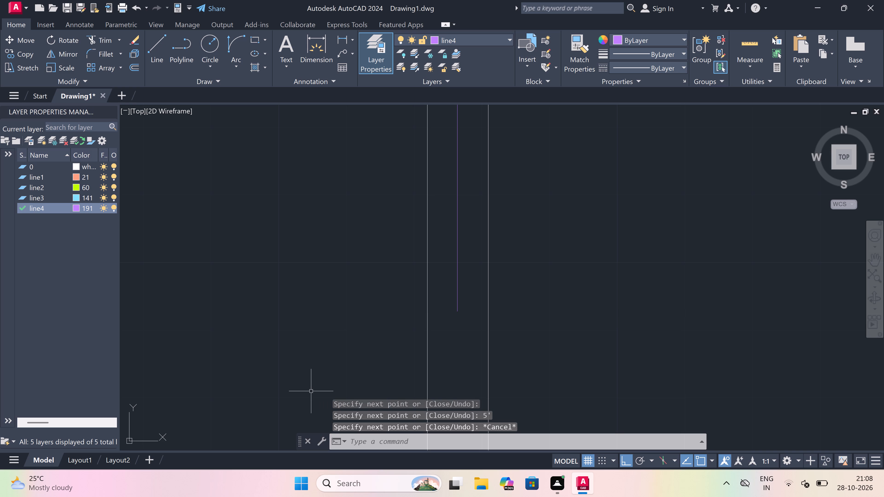
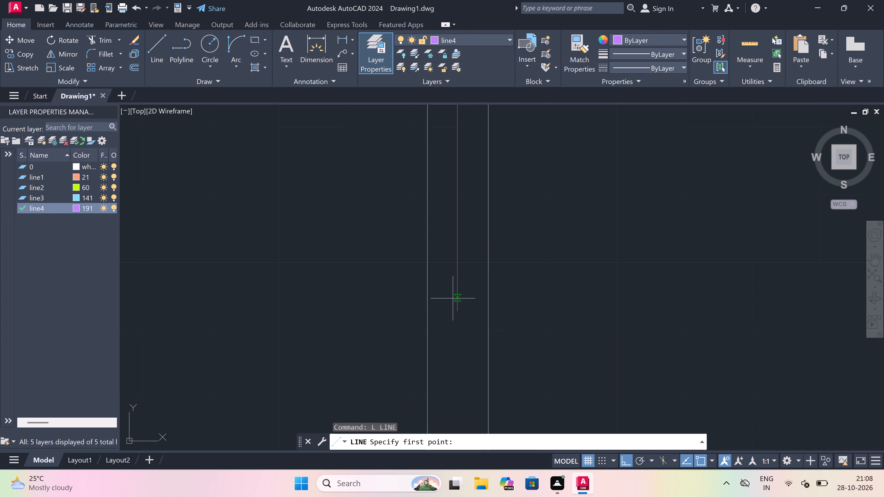
Draw the lower jamb line across the outer west wall at the bottom end of the 5' window centre line.
left_click_drag(459, 314, 453, 313)
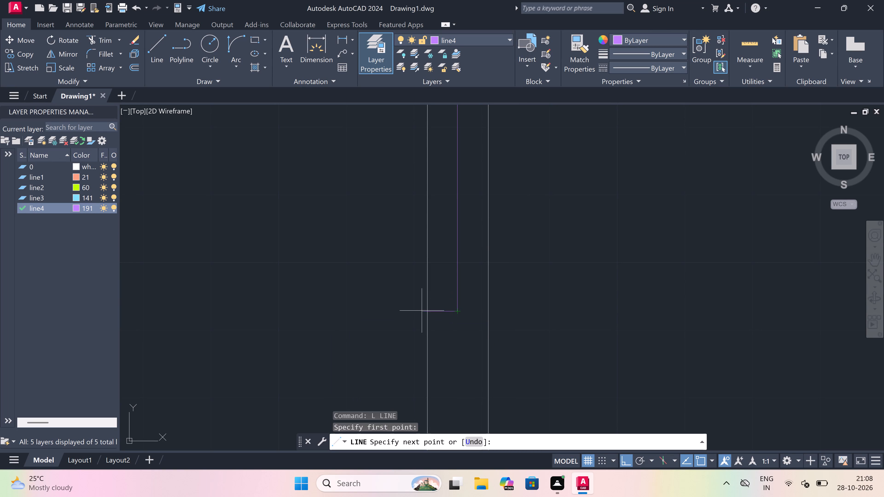
left_click_drag(426, 310, 433, 309)
left_click(488, 310)
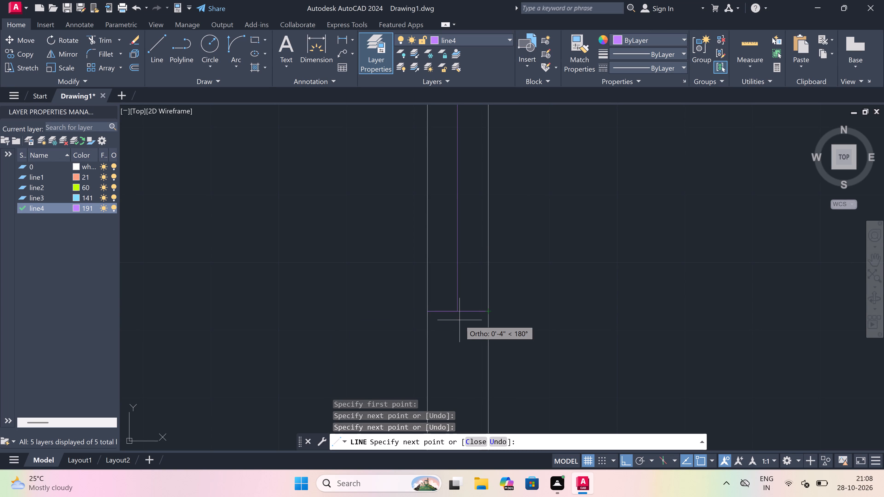
key("Escape")
Trim the inner and outer west wall lines between the two jambs of this third 5' window.
scroll(381, 297, "down", 6)
scroll(386, 288, "up", 4)
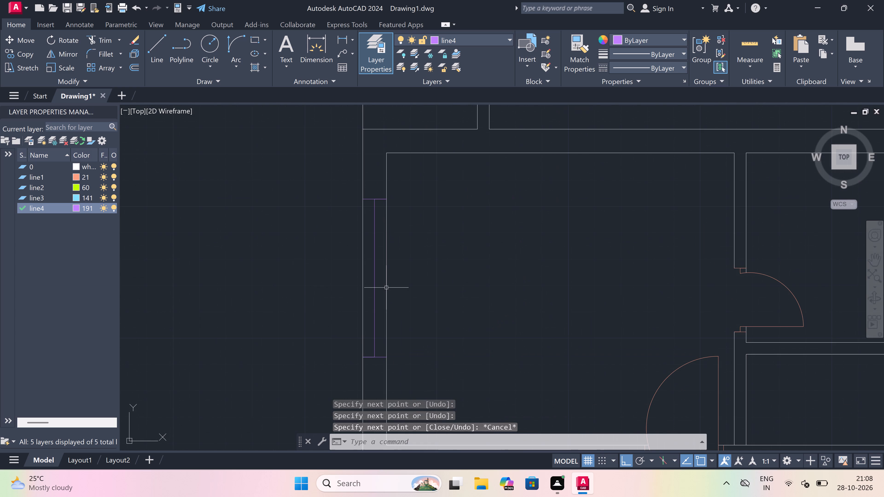
type("tr")
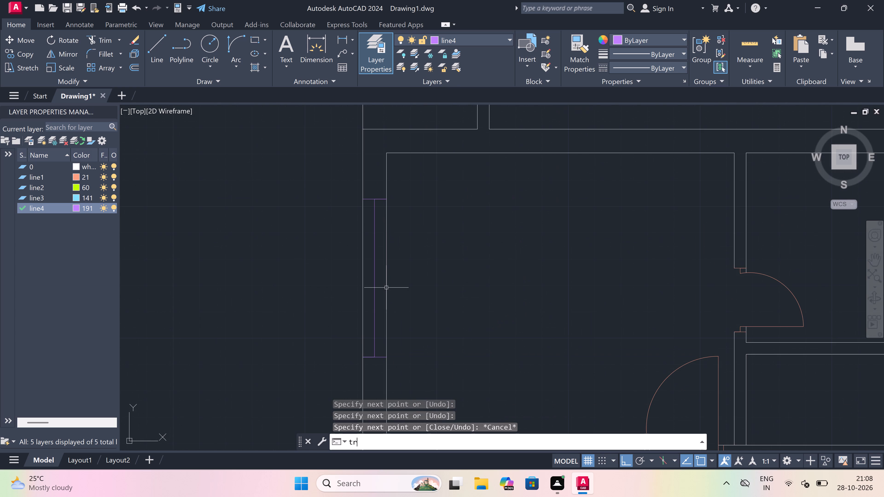
key("space")
left_click(386, 287)
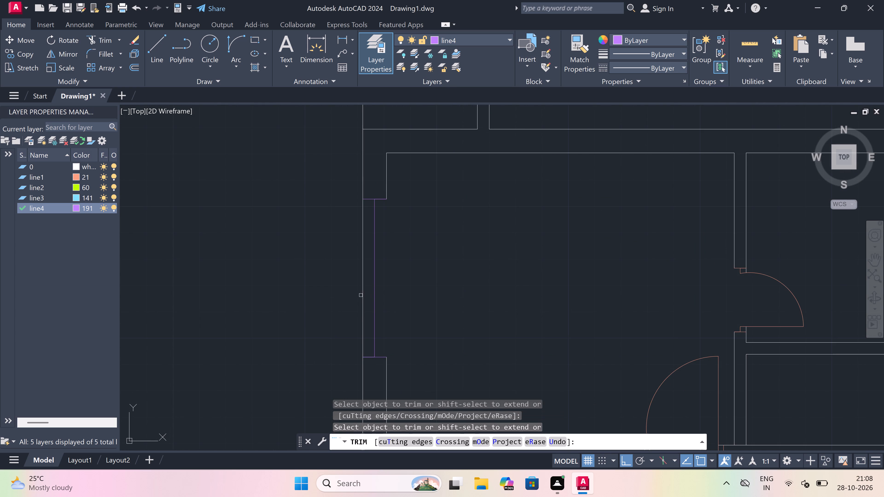
left_click(361, 295)
left_click(364, 292)
key("Escape")
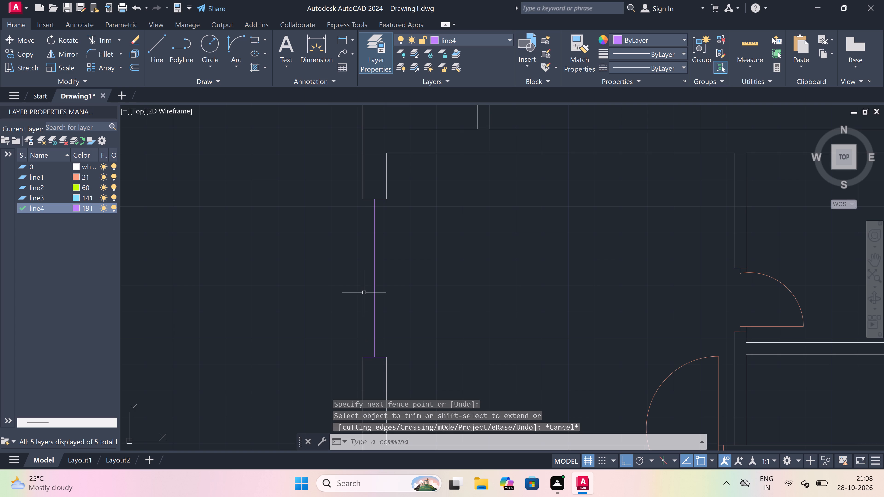
Draw the inner and outer edge lines of this west wall window between its upper and lower jambs.
type("l")
key("space")
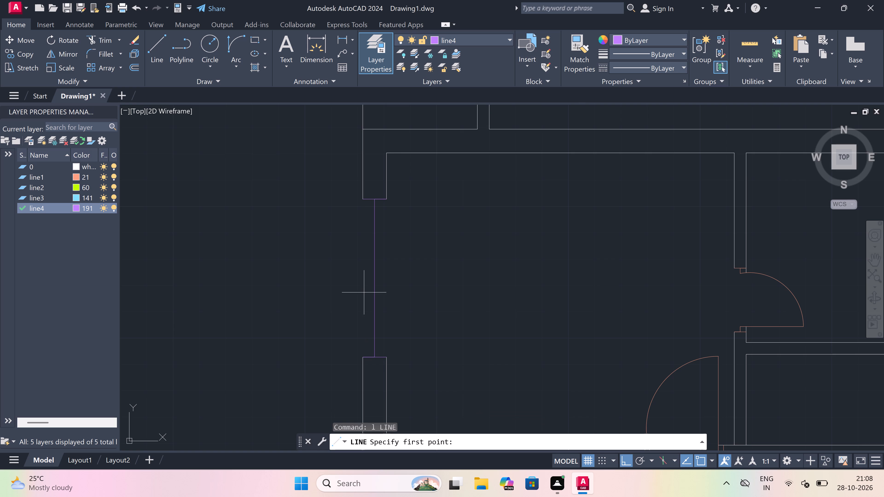
left_click(388, 197)
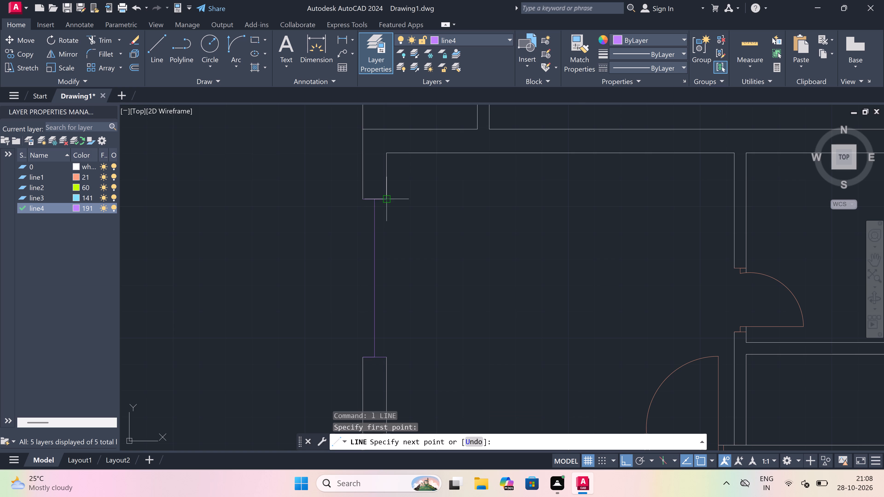
left_click(386, 357)
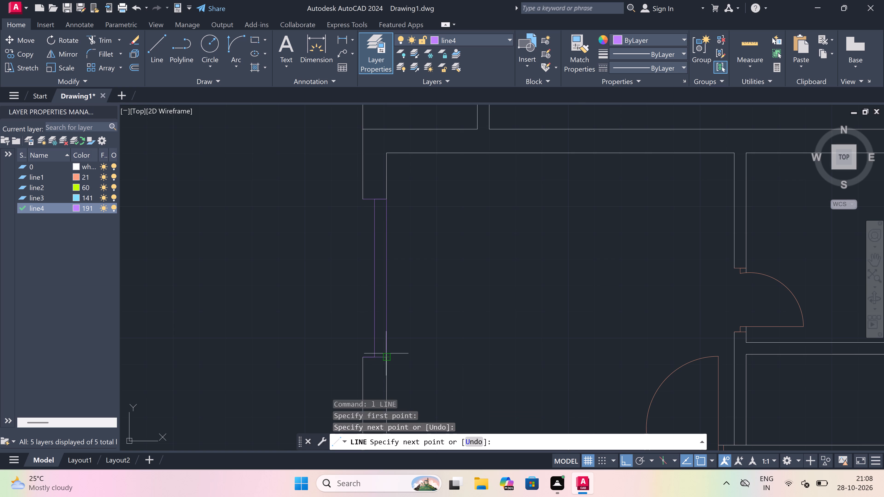
key("Escape")
key("space")
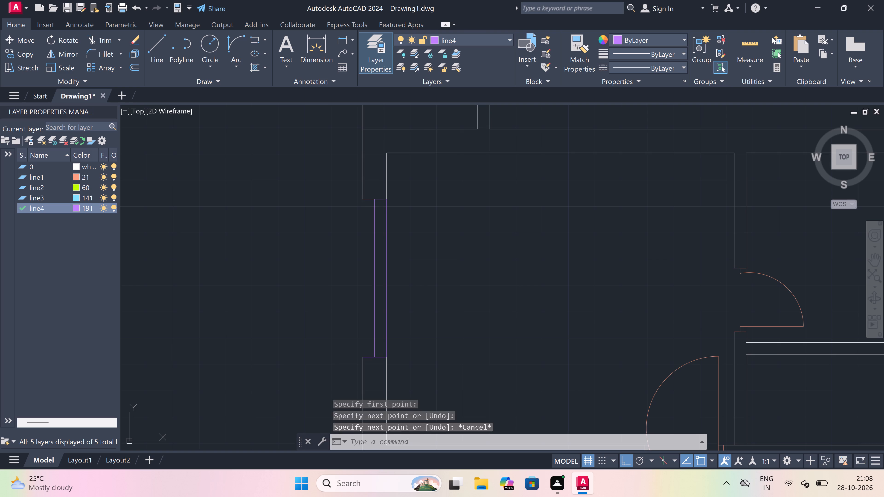
left_click(360, 200)
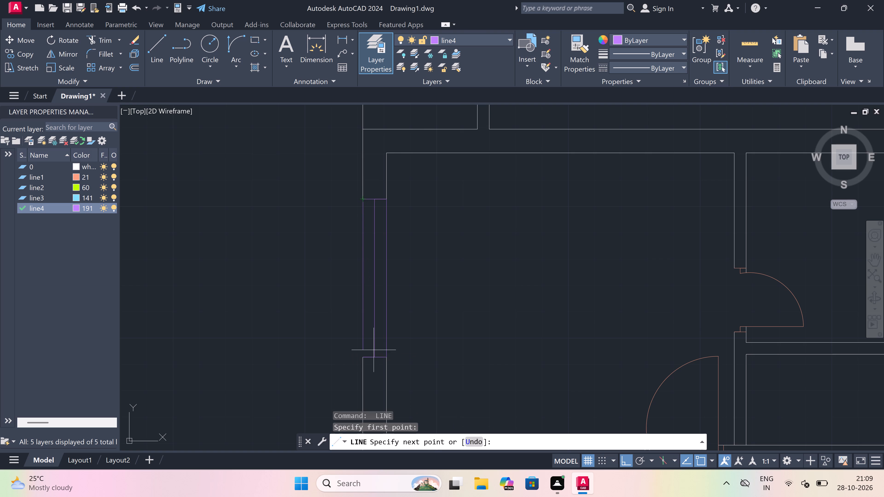
left_click_drag(361, 356, 372, 342)
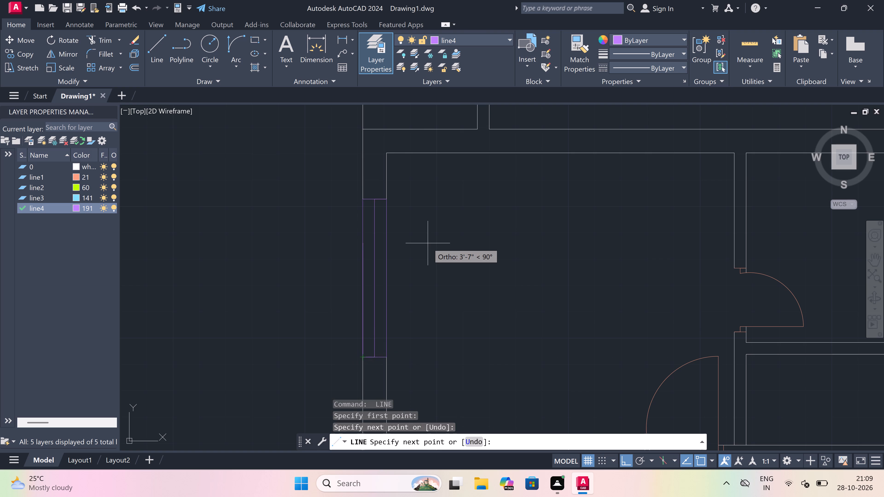
key("Escape")
Draw a window jamb line across the horizontal partition between the two small middle rooms, beneath the leaf of the upper room's door.
scroll(276, 290, "down", 4)
key("space")
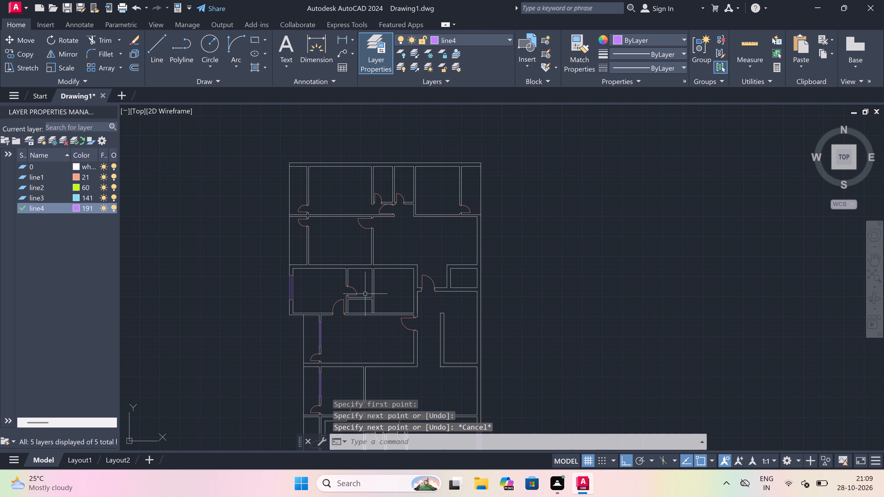
scroll(365, 298, "up", 3)
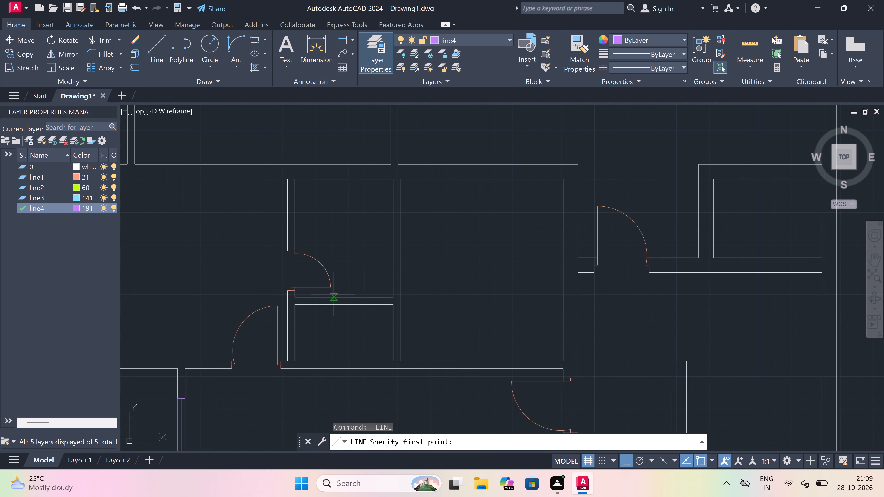
scroll(326, 298, "up", 2)
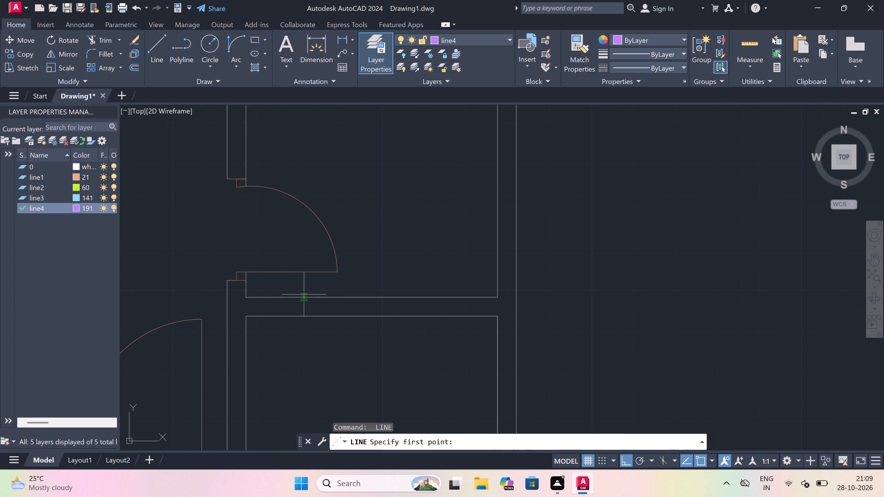
left_click(302, 294)
left_click(299, 313)
Draw a 2' window centre line east from this jamb's midpoint and a second jamb across the partition at its end.
left_click_drag(298, 304, 320, 308)
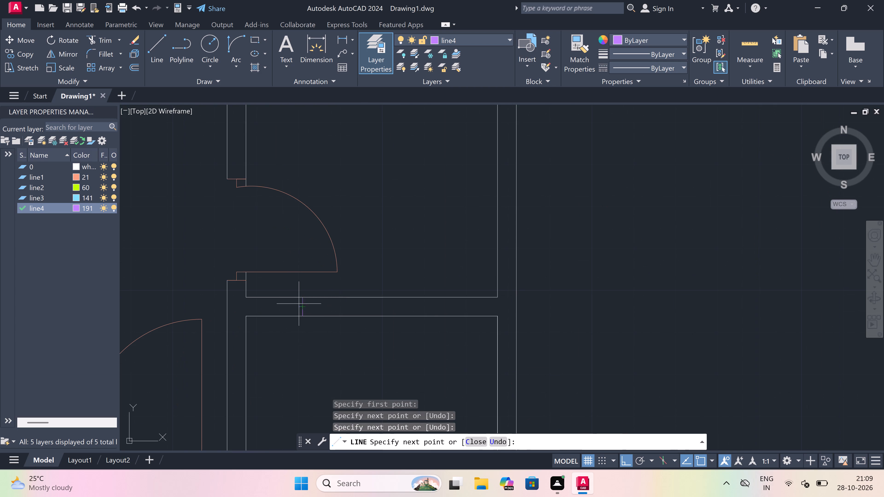
type("2'")
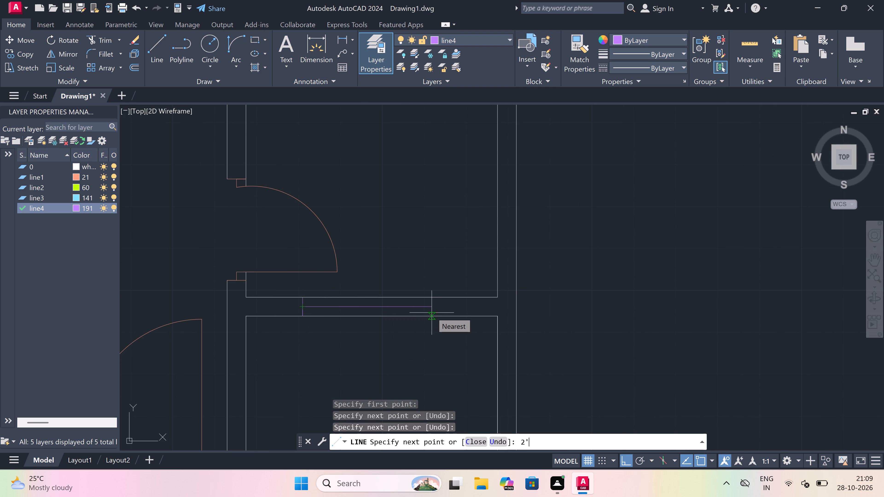
key("space")
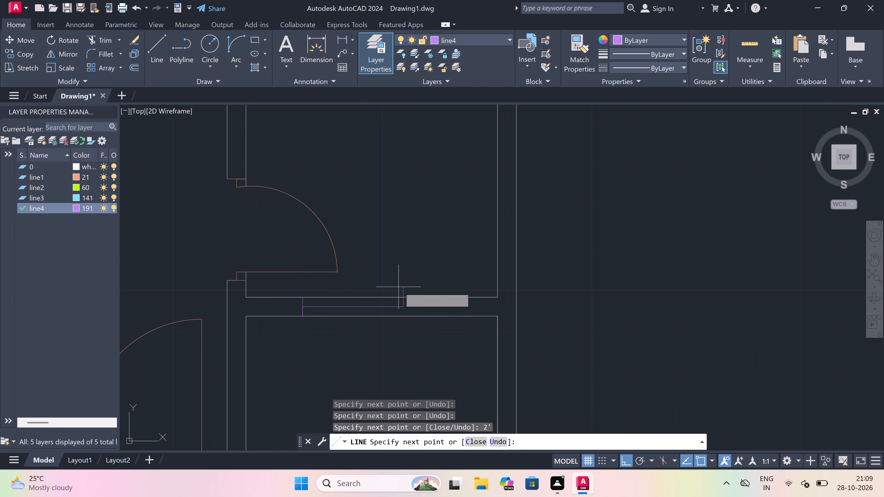
left_click(402, 297)
left_click(403, 318)
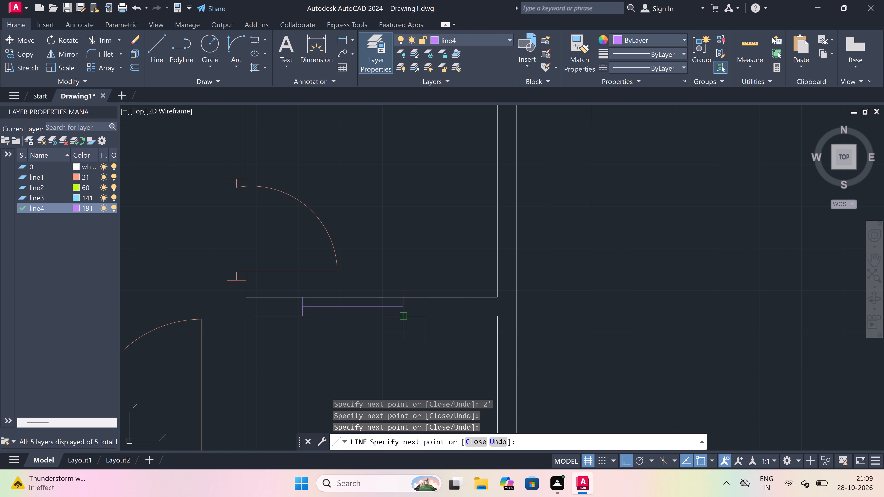
key("Escape")
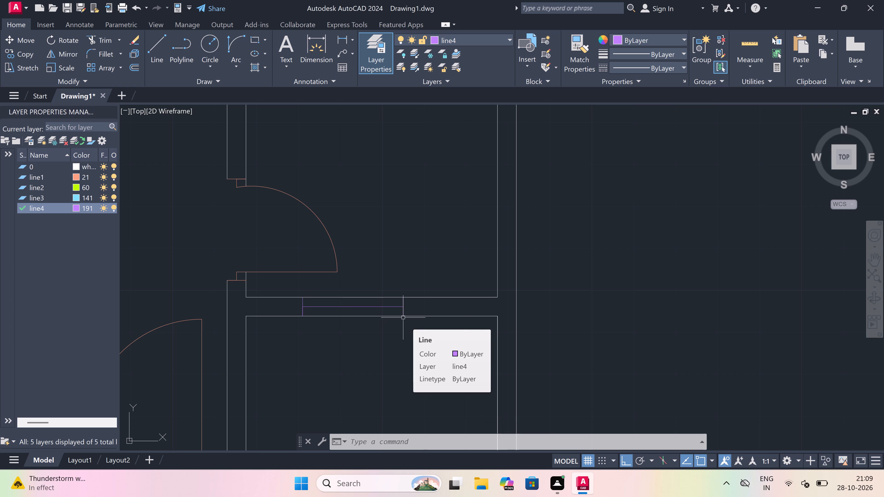
Trim both partition wall lines between the two jambs of the 2' window.
scroll(396, 311, "up", 1)
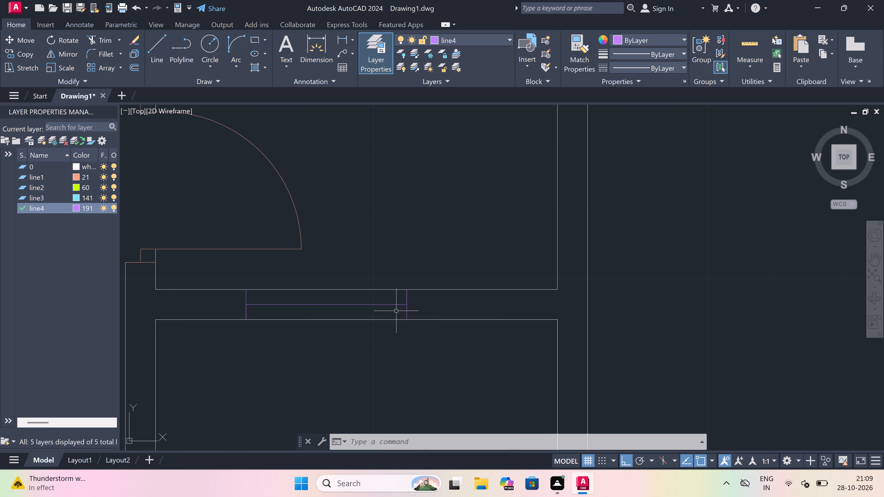
type("tr")
key("space")
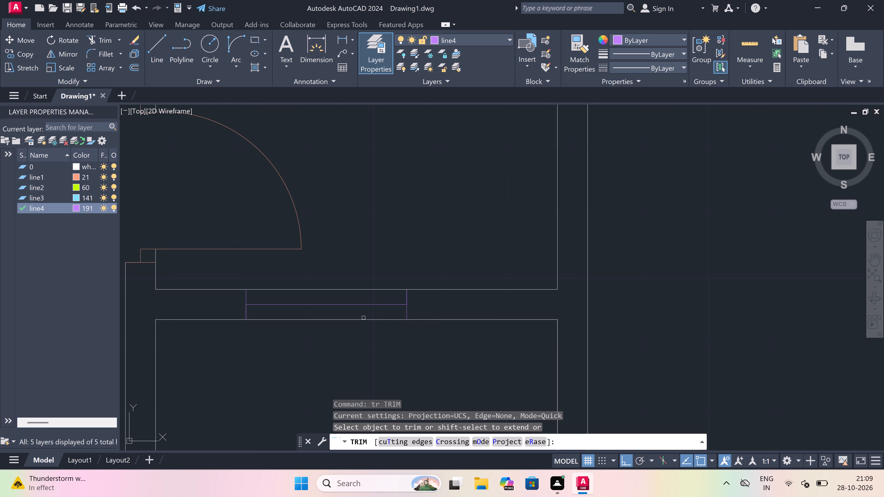
left_click(363, 320)
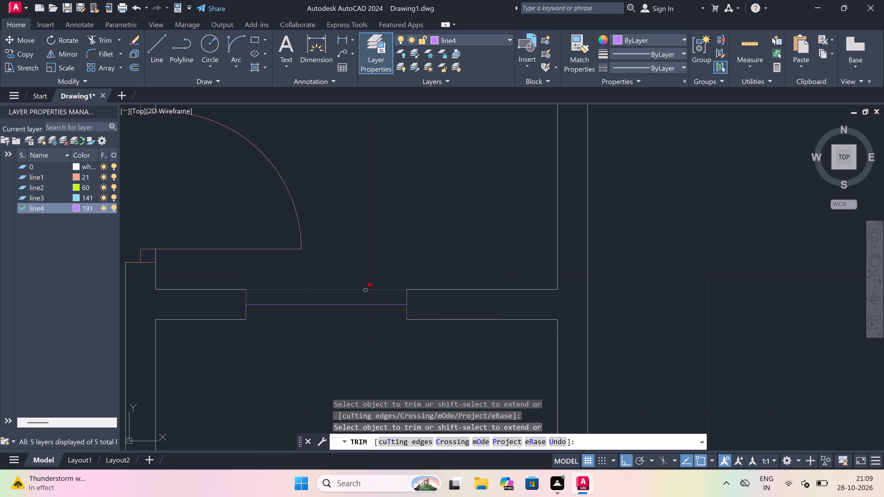
left_click(365, 290)
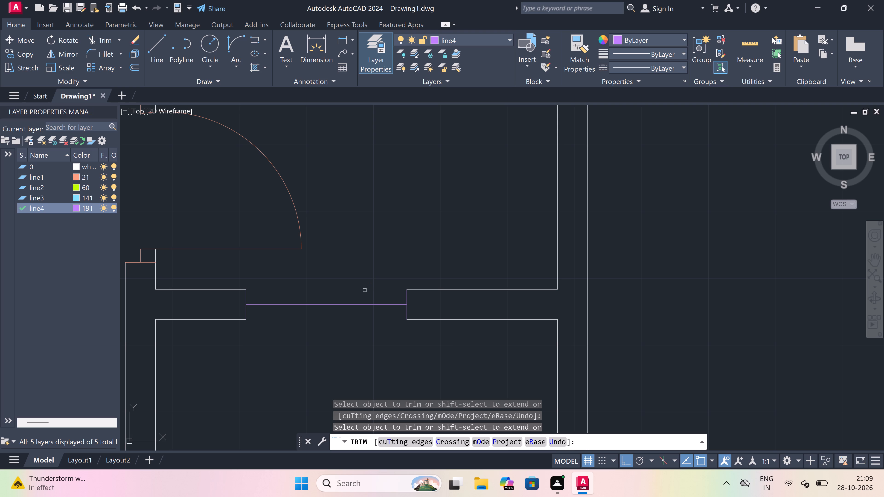
key("Escape")
Draw the upper and lower edge lines of the 2' window between its west and east jambs.
type("l")
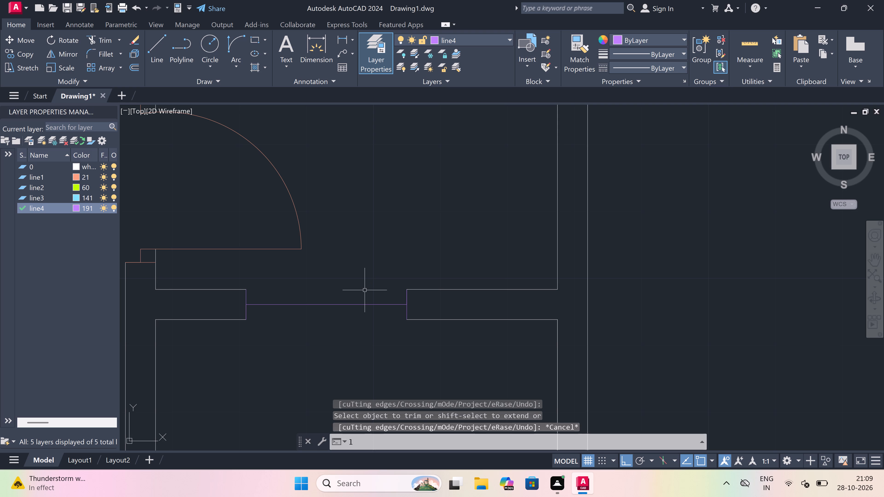
key("space")
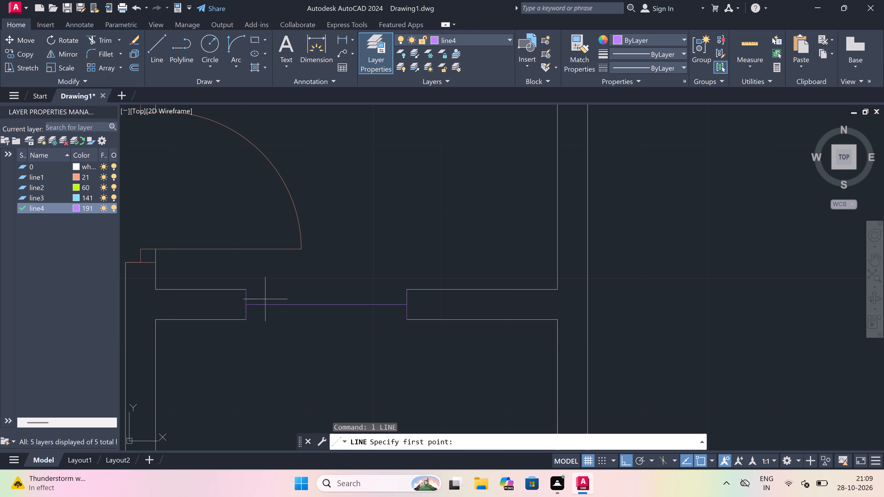
left_click_drag(247, 286, 252, 285)
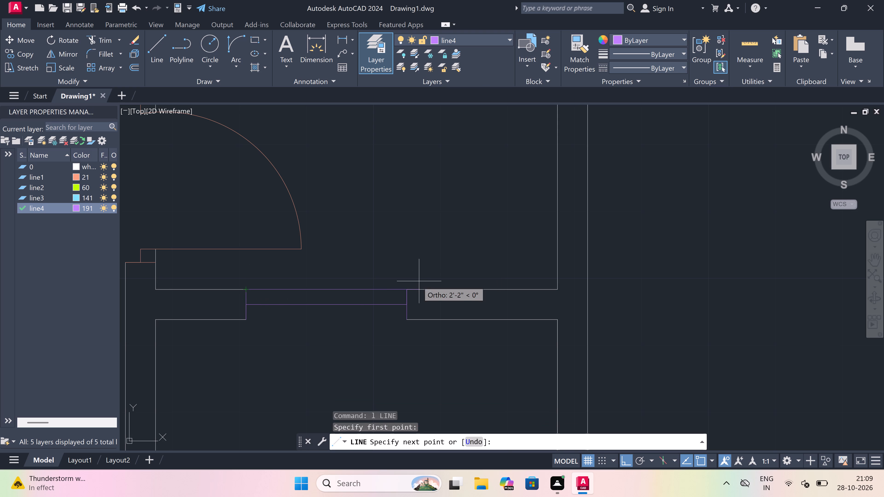
left_click(411, 287)
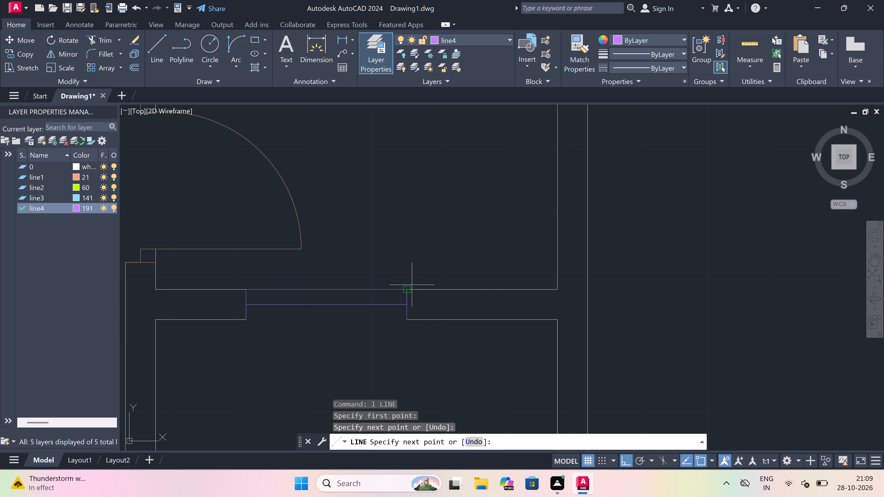
key("Escape")
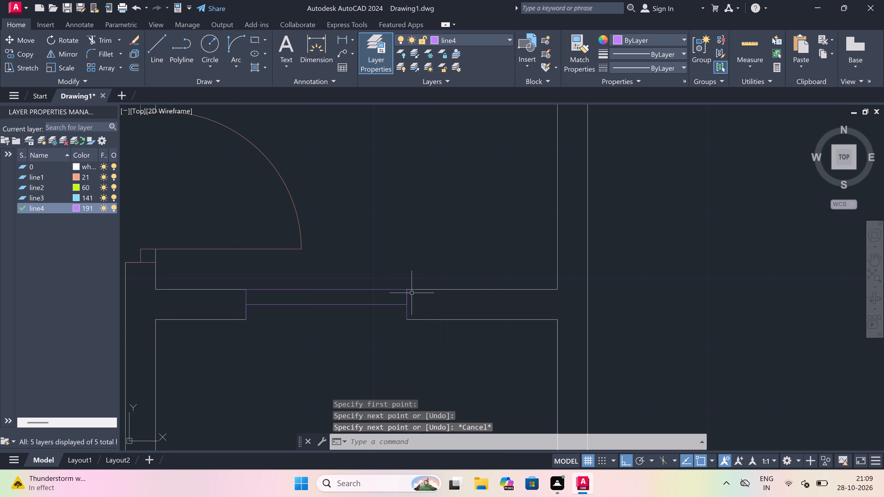
key("space")
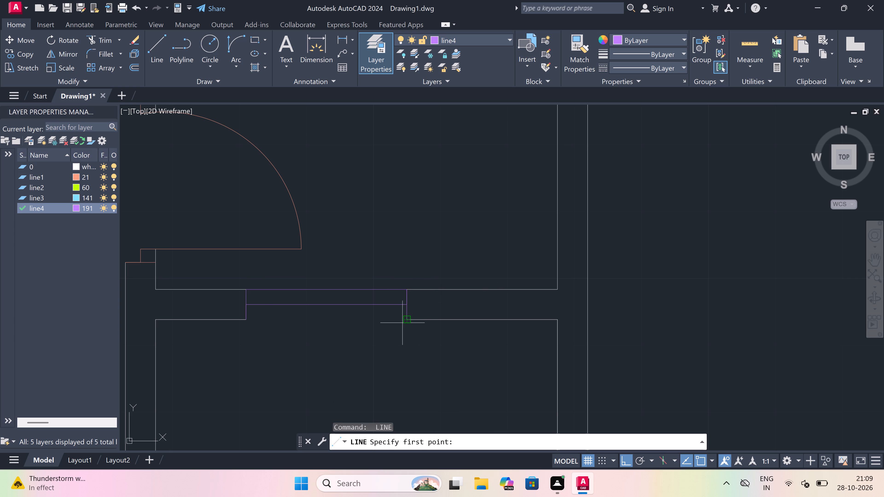
left_click(403, 321)
left_click_drag(244, 318, 265, 312)
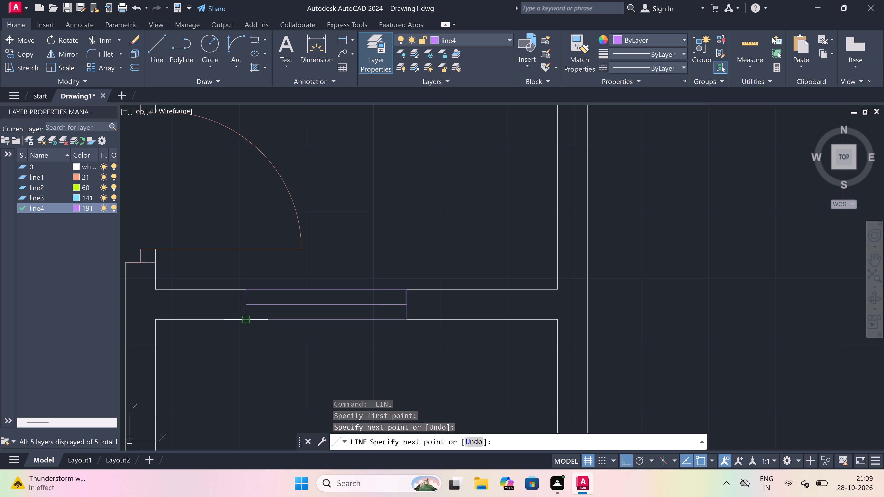
left_click_drag(265, 312, 258, 315)
key("Escape")
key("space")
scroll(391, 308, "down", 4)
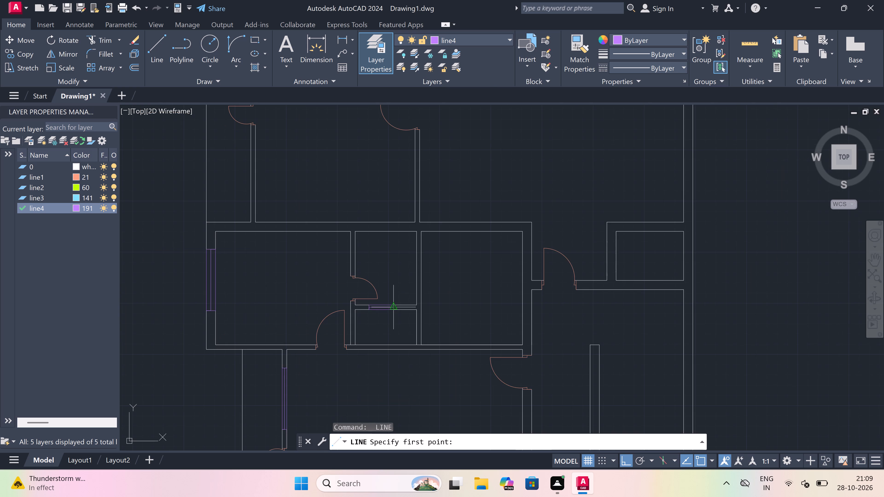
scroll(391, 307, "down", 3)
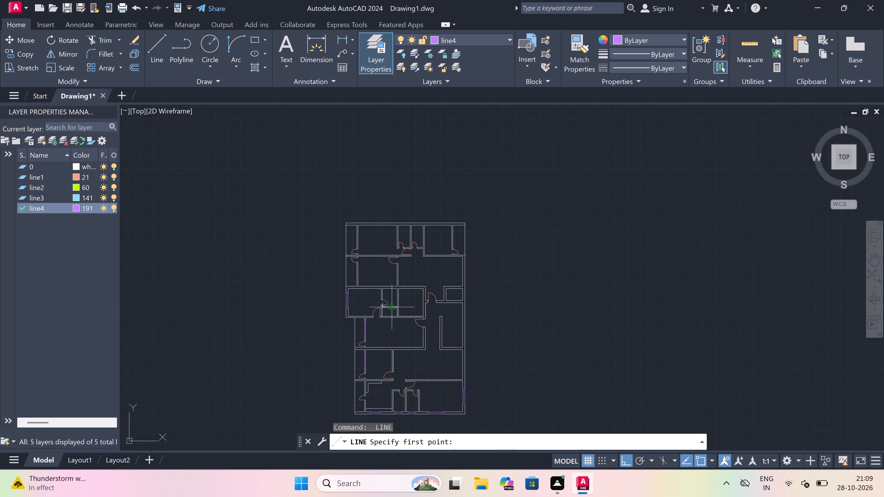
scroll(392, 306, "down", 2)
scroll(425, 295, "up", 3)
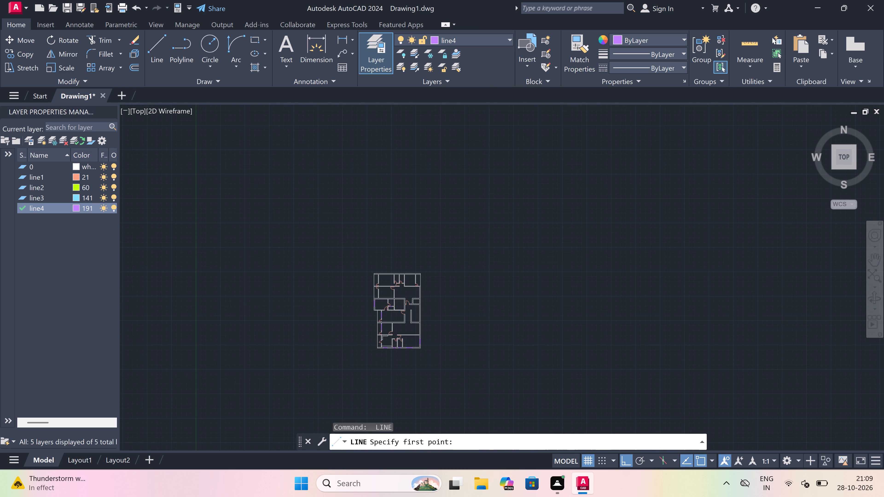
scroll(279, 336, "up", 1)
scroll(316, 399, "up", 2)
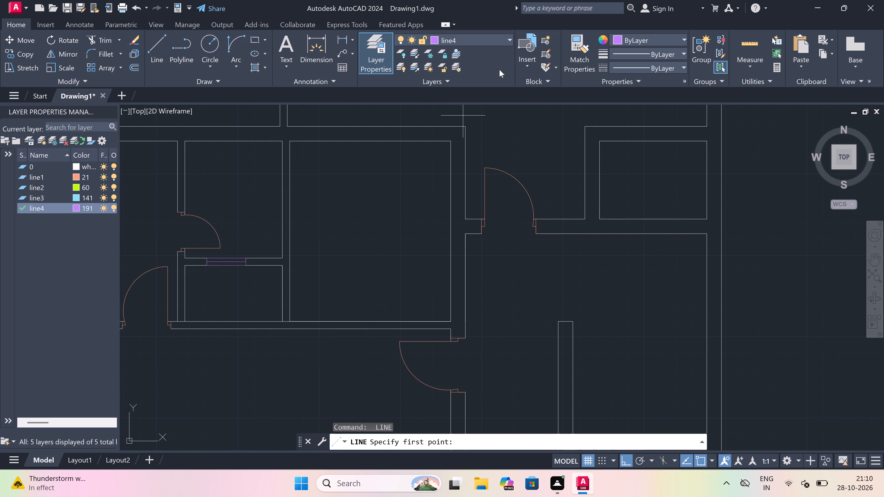
On layer 0, draw two short end lines across the bottom wall of the room east of the small middle rooms.
left_click(491, 36)
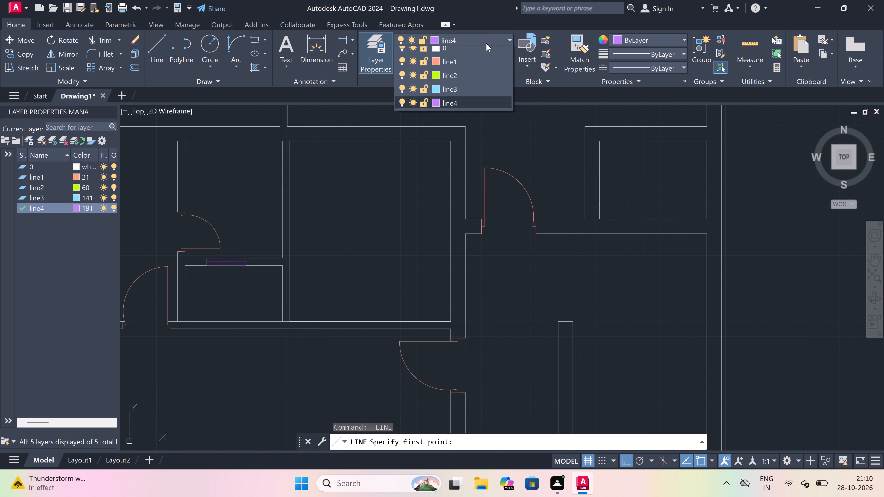
left_click(485, 51)
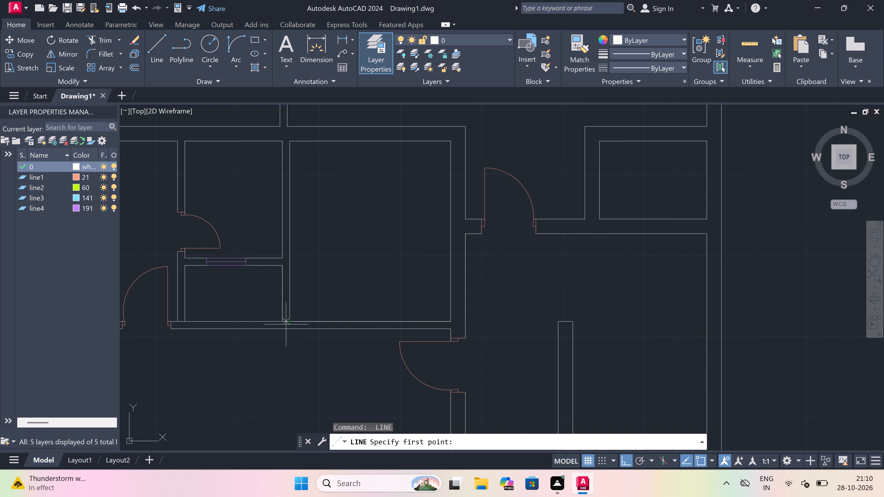
scroll(285, 325, "up", 1)
left_click(334, 317)
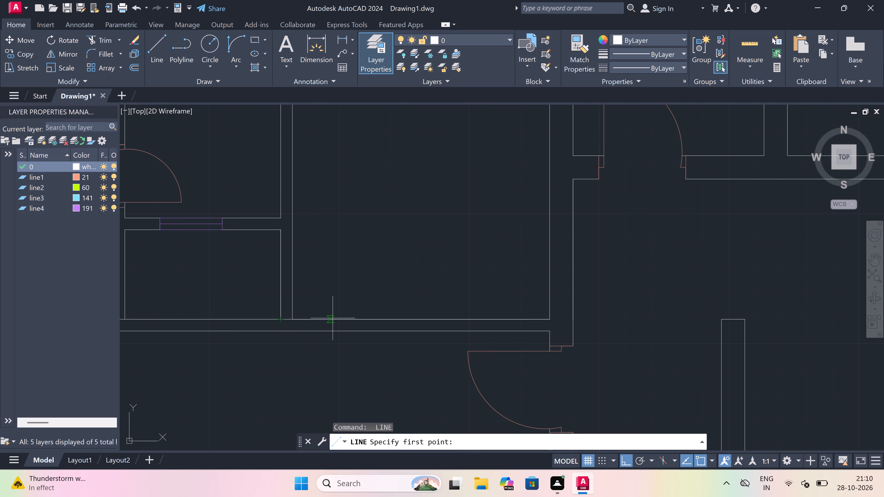
left_click(332, 328)
key("Escape")
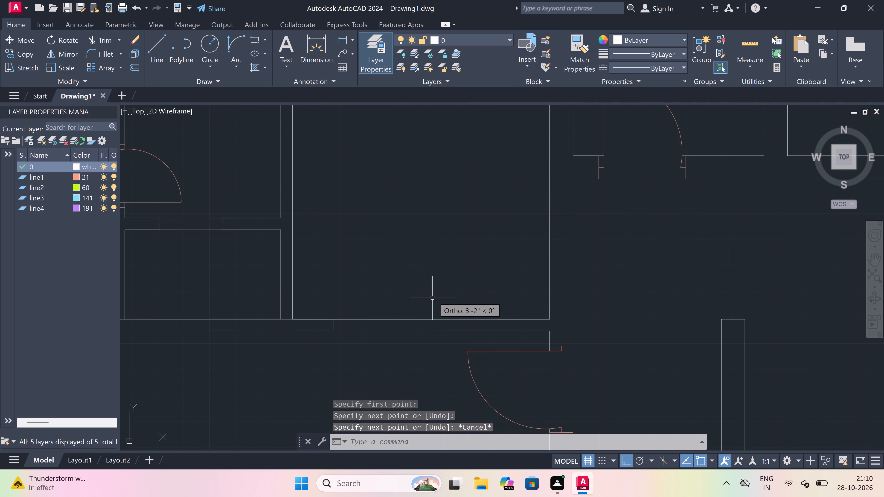
key("space")
left_click(482, 318)
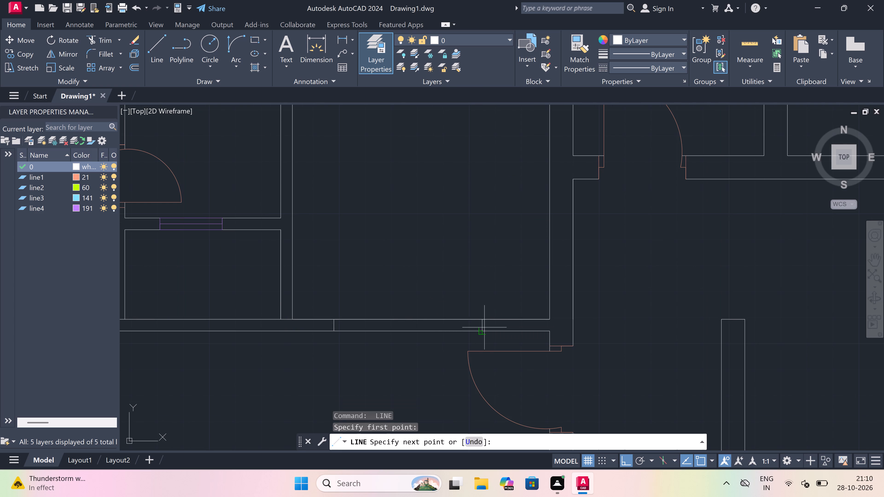
left_click(484, 329)
key("Escape")
Trim both bottom wall lines between the two end lines, plus the wall segment closing the junction with the adjacent vertical partition.
key("t")
key("r")
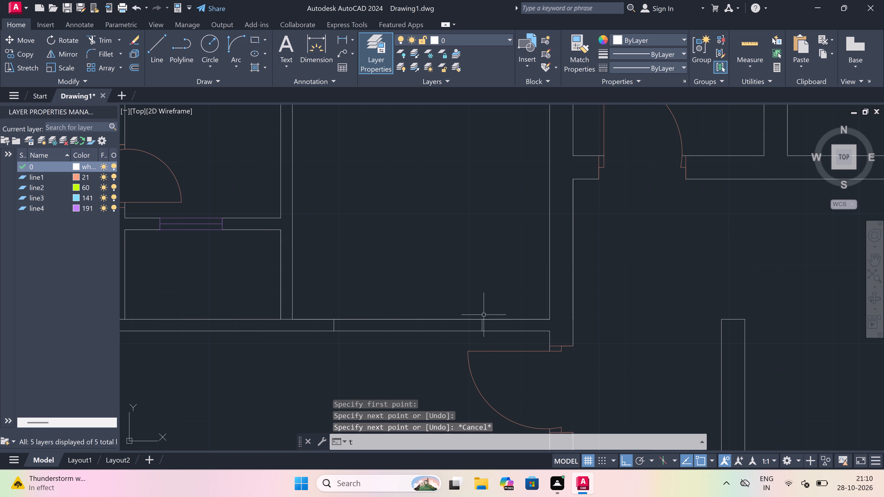
key("space")
left_click_drag(428, 289, 426, 295)
left_click_drag(377, 358, 377, 354)
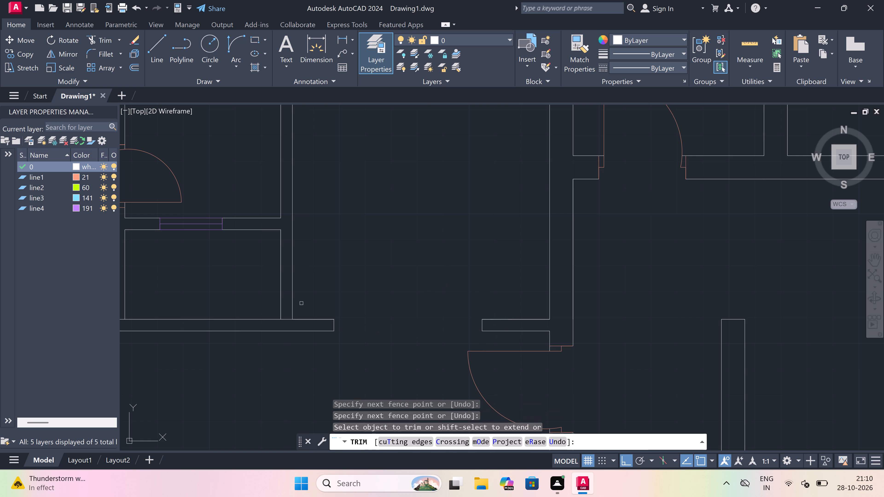
scroll(285, 322, "up", 1)
left_click_drag(285, 322, 285, 320)
left_click(285, 304)
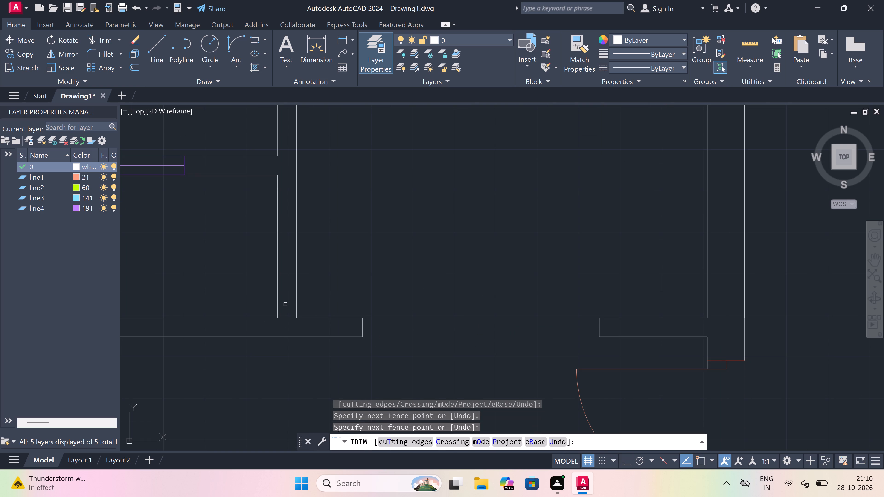
key("Escape")
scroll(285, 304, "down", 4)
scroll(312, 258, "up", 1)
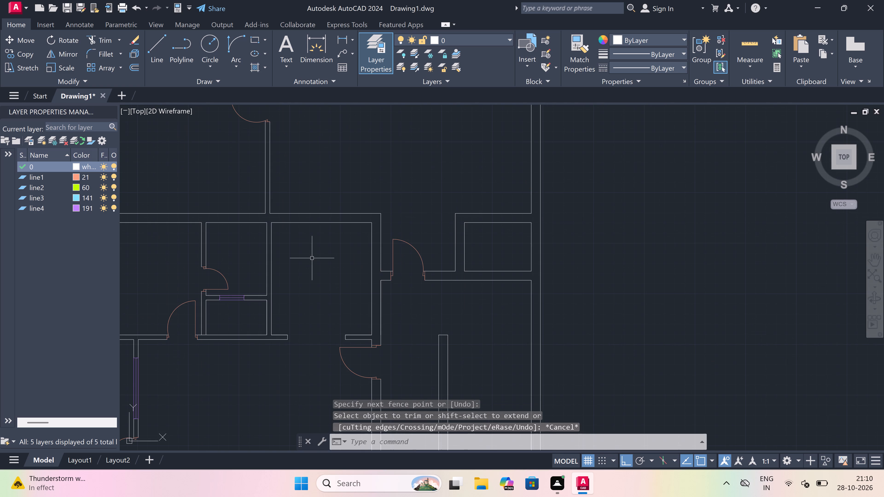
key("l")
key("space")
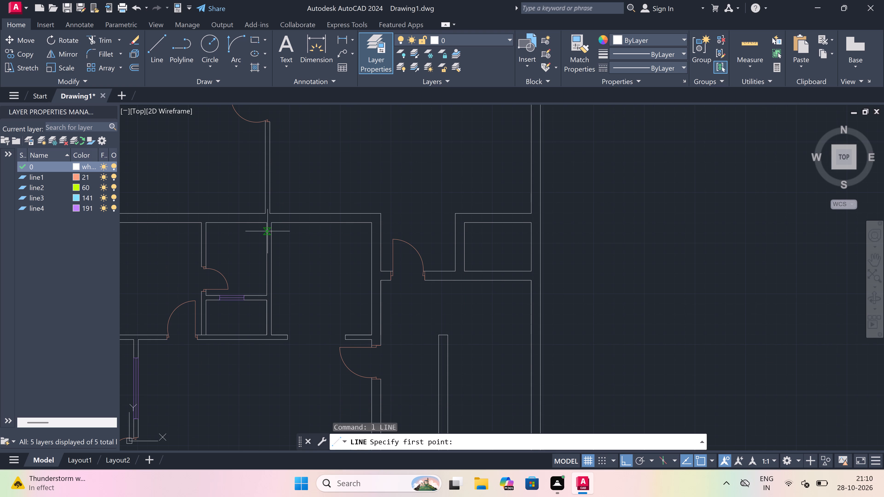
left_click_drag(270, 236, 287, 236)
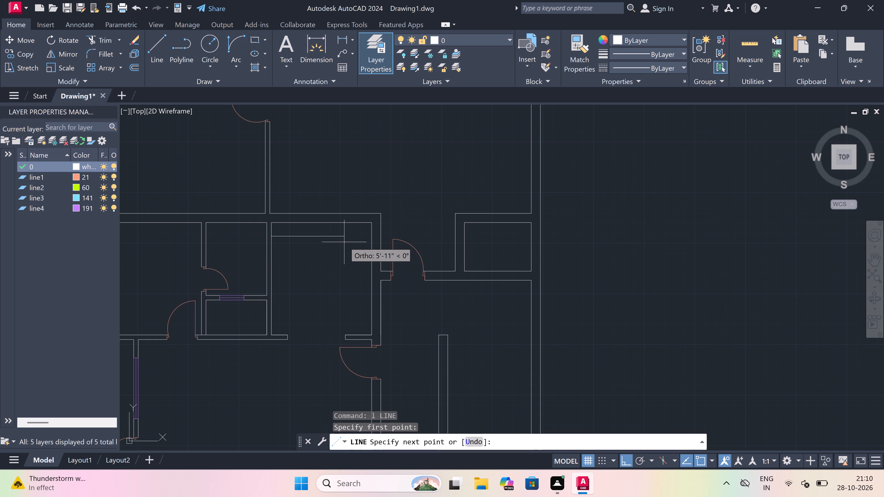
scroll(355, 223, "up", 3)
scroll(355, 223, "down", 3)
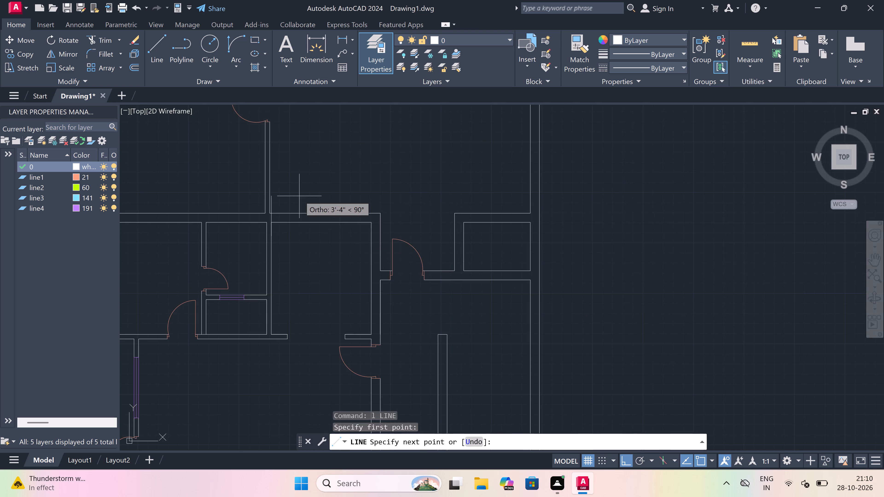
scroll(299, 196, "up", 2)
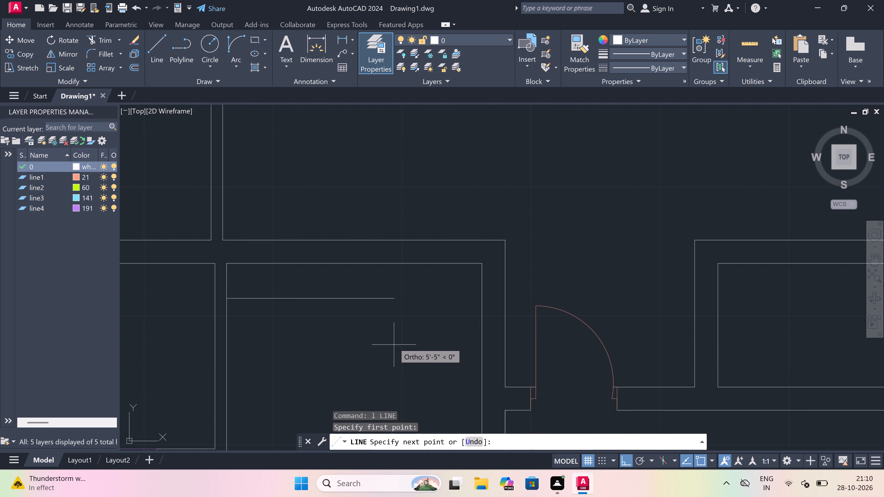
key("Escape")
Draw an L-shaped counter line in the room with the opening, about 7' east from its west wall and down to the bottom wall.
key("space")
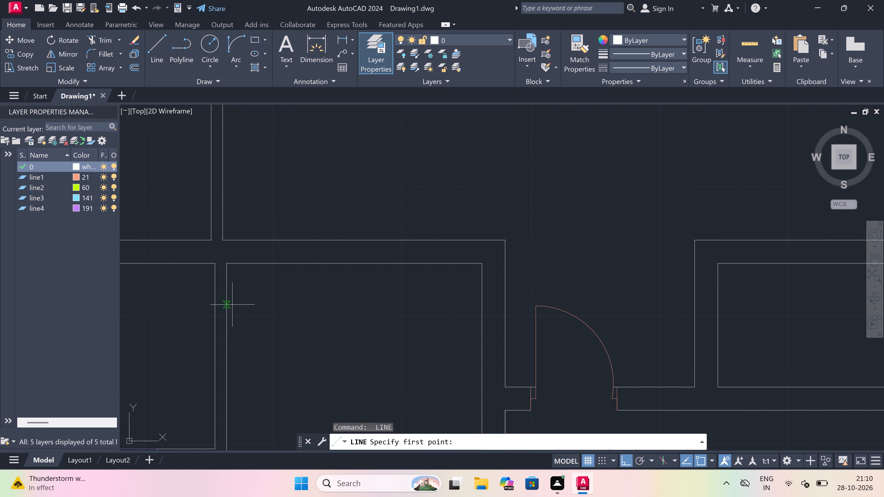
left_click_drag(231, 300, 233, 300)
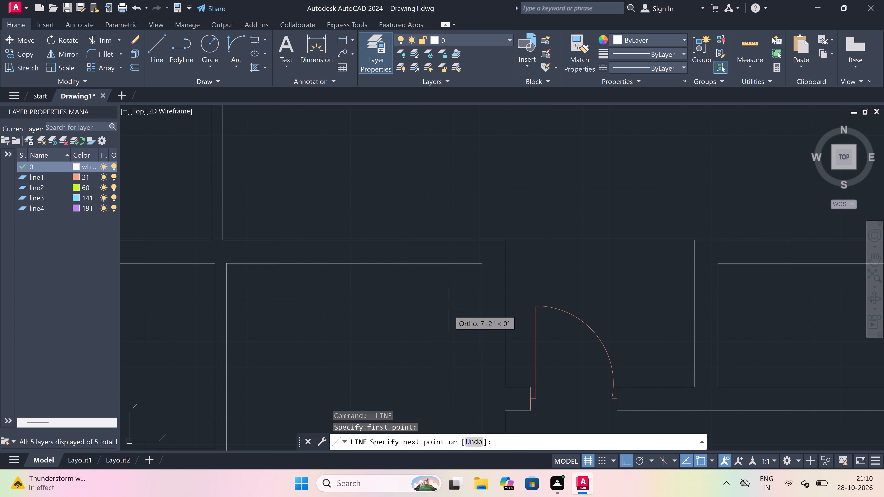
left_click(448, 309)
scroll(448, 308, "down", 3)
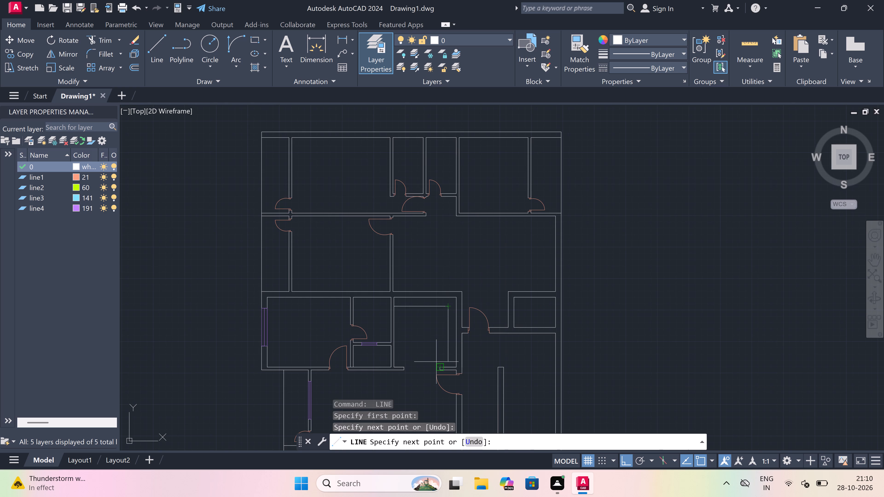
key("ctrl+z")
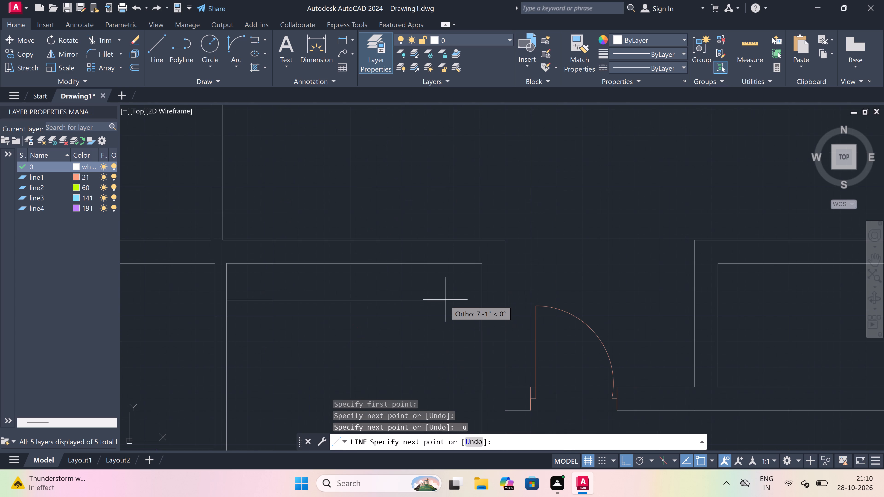
left_click(437, 299)
scroll(437, 299, "down", 3)
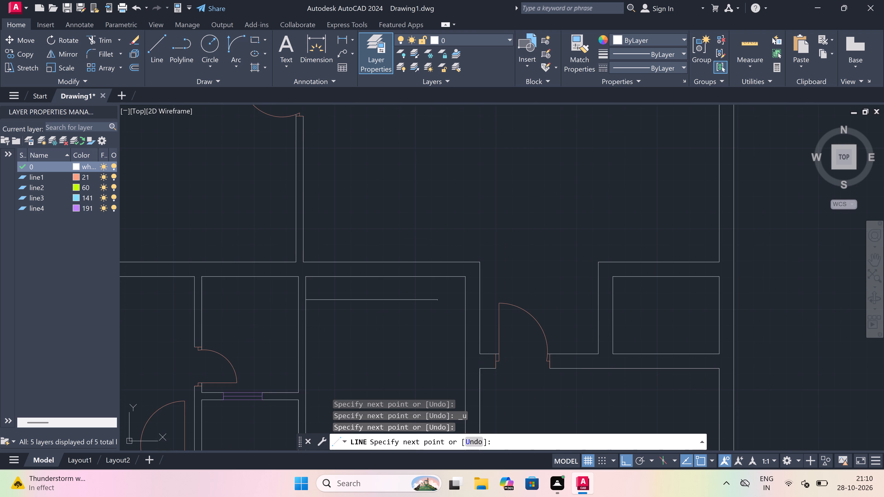
scroll(437, 299, "down", 1)
scroll(435, 347, "up", 1)
scroll(443, 289, "up", 1)
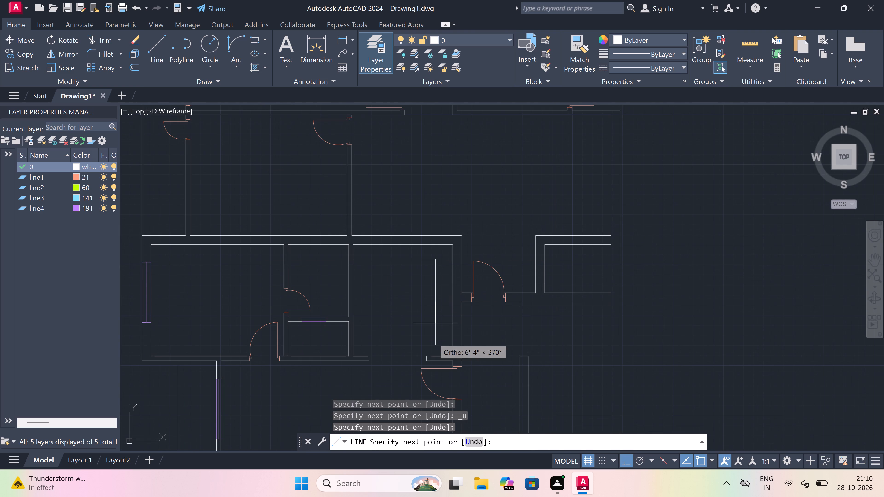
scroll(433, 347, "up", 3)
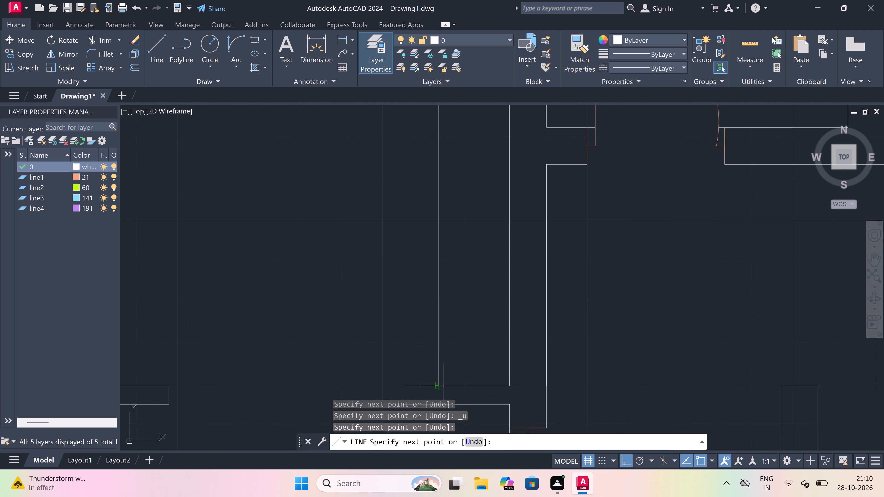
left_click_drag(443, 384, 443, 375)
key("Escape")
On layer line4, draw a window jamb line across the east exterior wall, just below the bottom wall of the narrow east room.
scroll(388, 248, "down", 4)
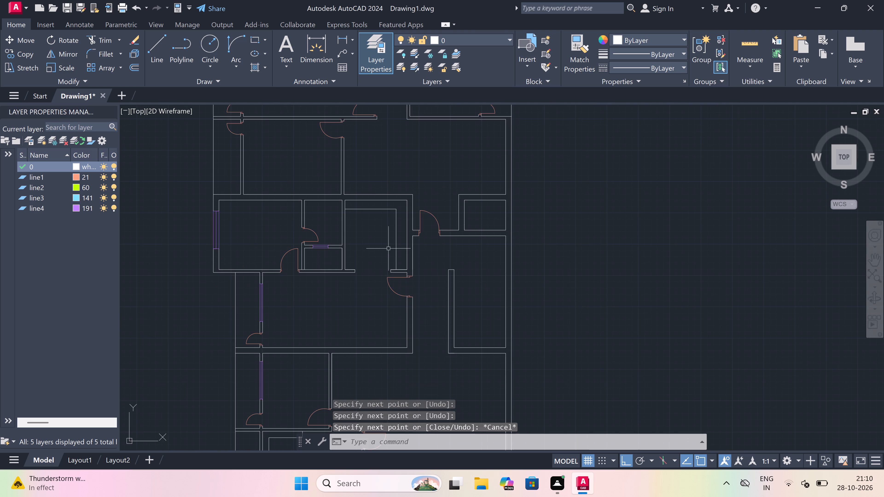
scroll(388, 248, "down", 3)
scroll(371, 286, "up", 3)
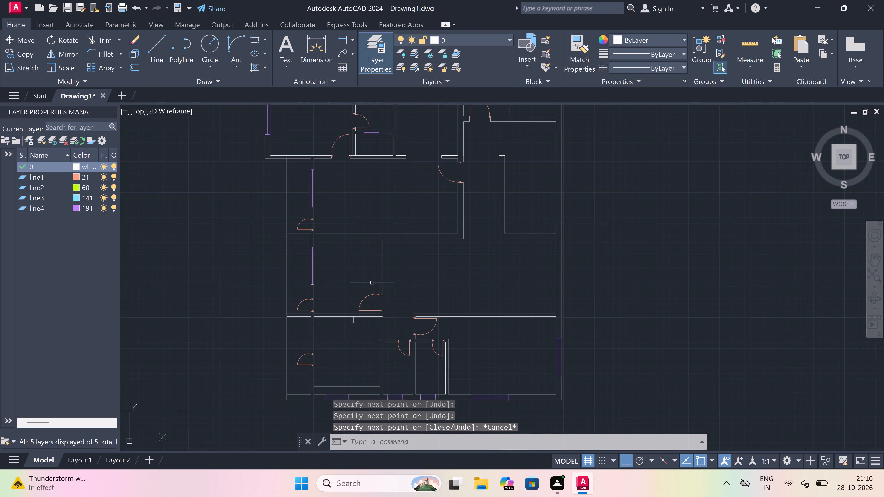
scroll(372, 283, "down", 2)
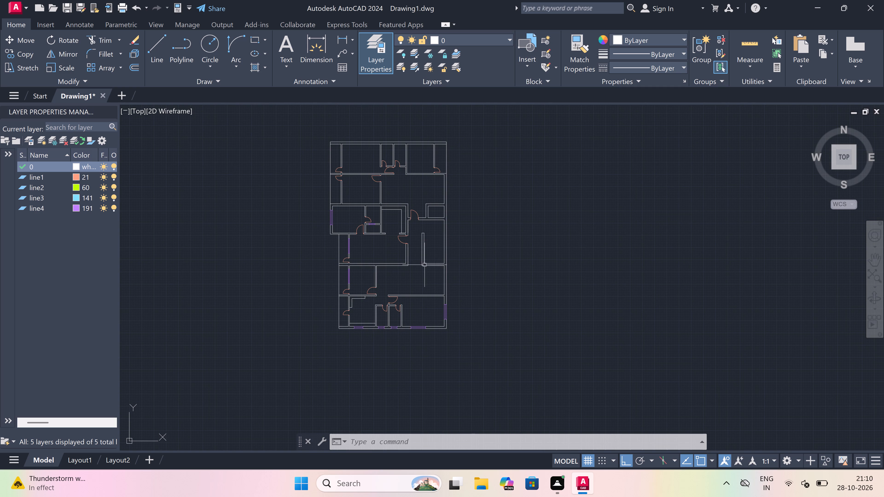
scroll(454, 282, "up", 2)
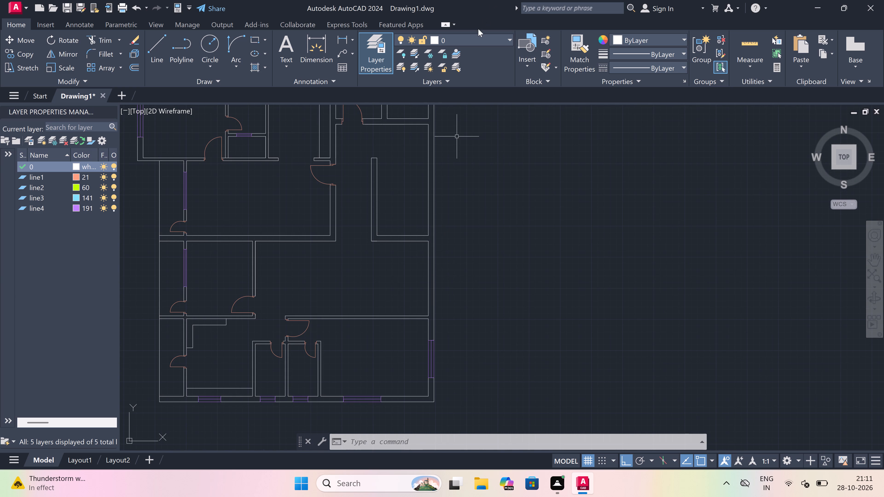
left_click(474, 35)
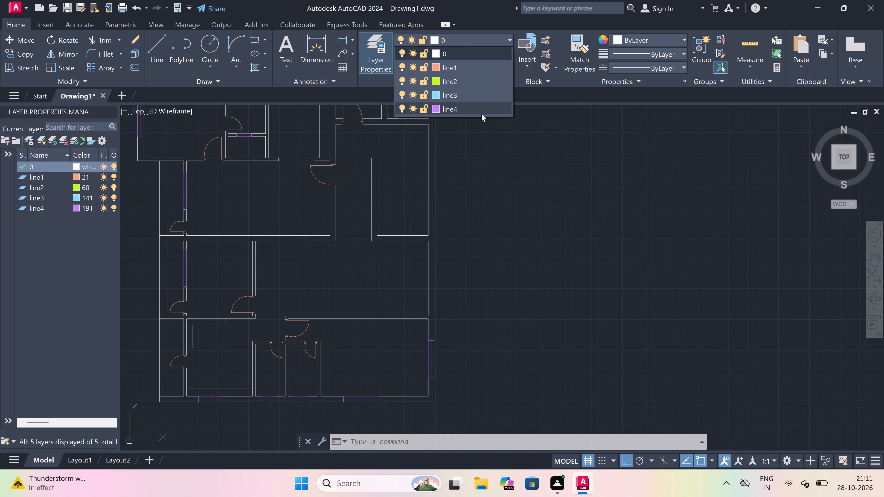
left_click(483, 109)
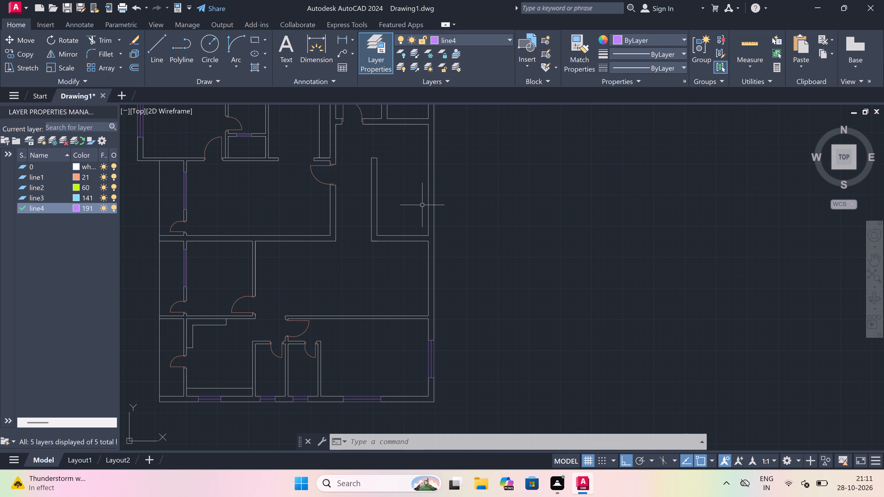
key("l")
key("space")
scroll(410, 252, "up", 1)
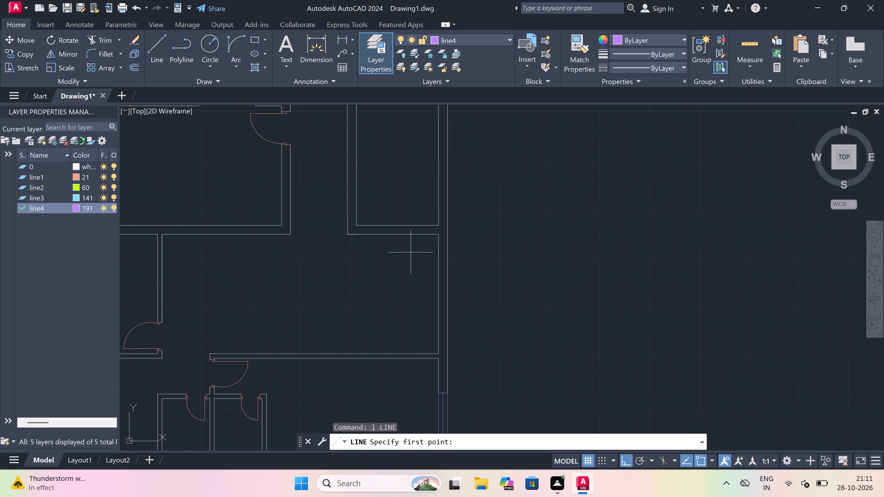
left_click(436, 255)
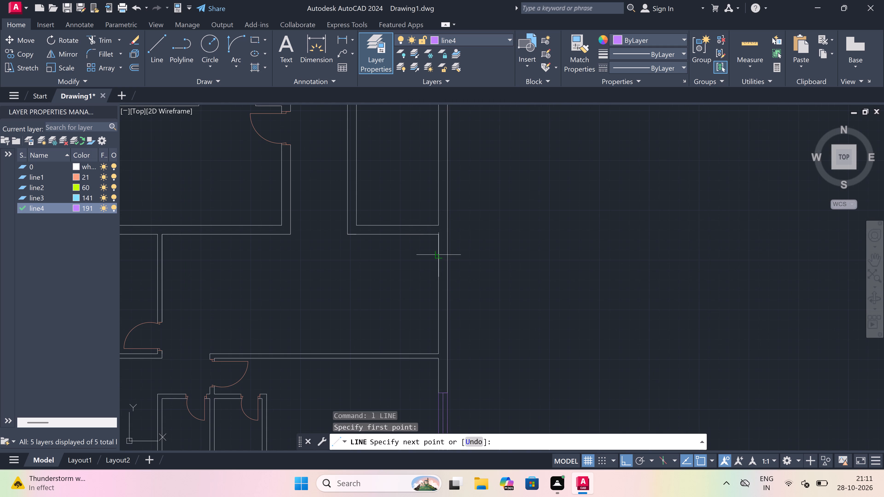
scroll(436, 254, "up", 2)
left_click(460, 253)
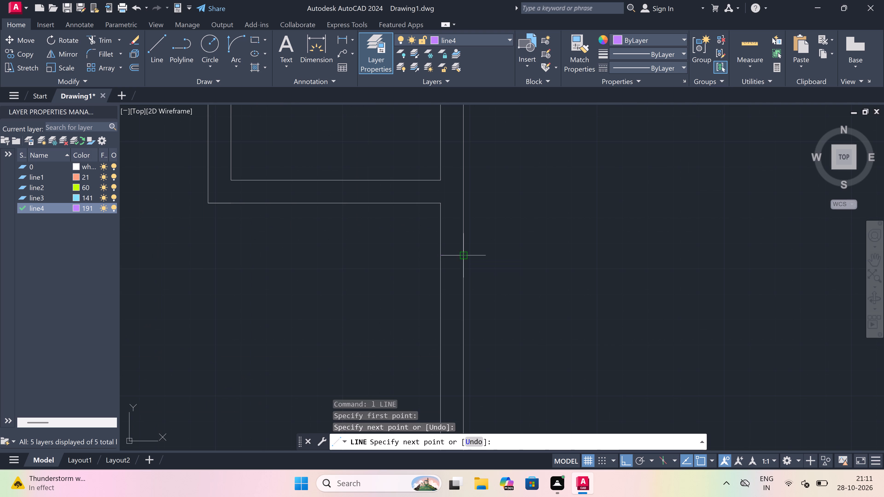
Draw a 5' window centre line south from this jamb's midpoint and a second jamb across the east exterior wall at its end.
left_click(450, 254)
scroll(450, 254, "down", 3)
scroll(440, 283, "up", 2)
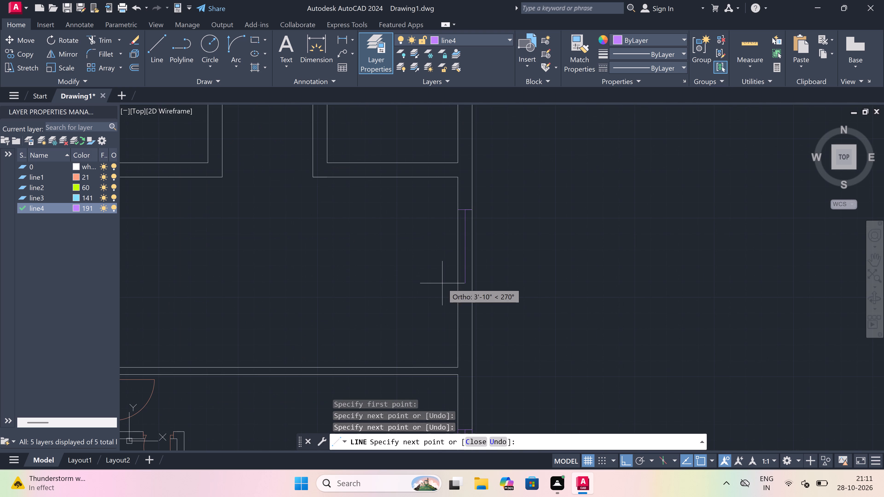
type("5'")
key("space")
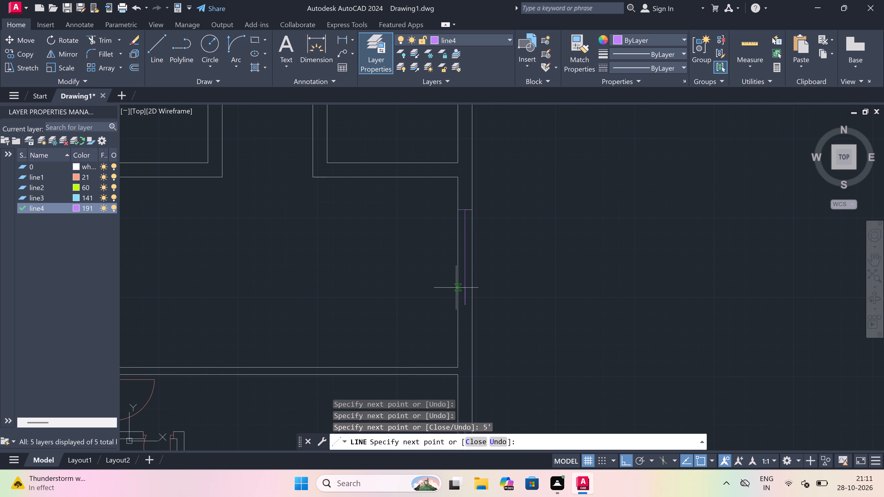
left_click(457, 304)
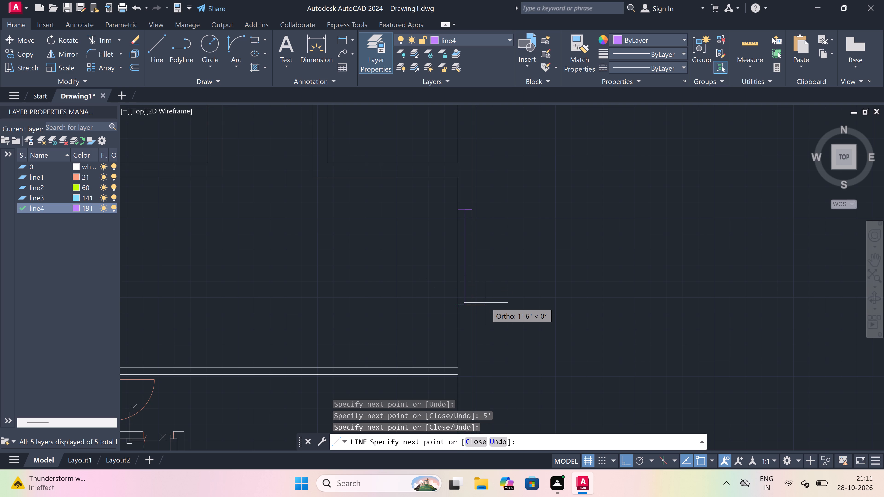
left_click(476, 306)
key("Escape")
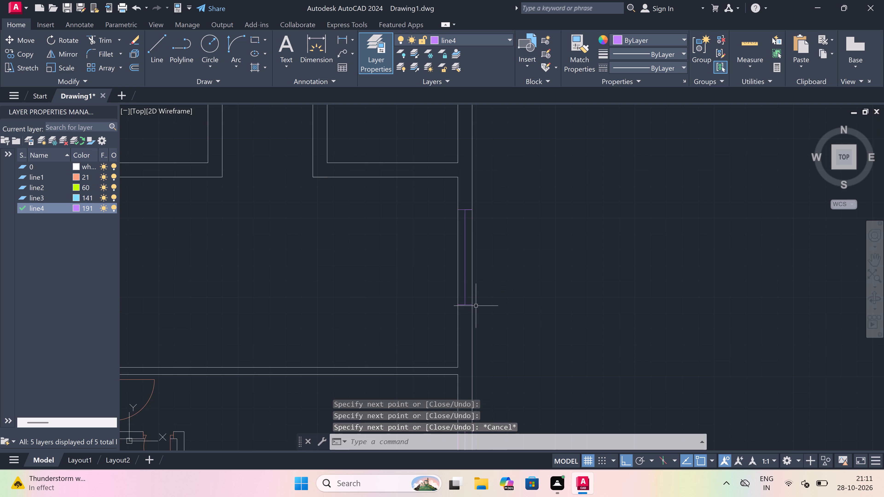
Trim both east exterior wall lines between the two jambs of the 5' window.
key("t")
key("r")
key("space")
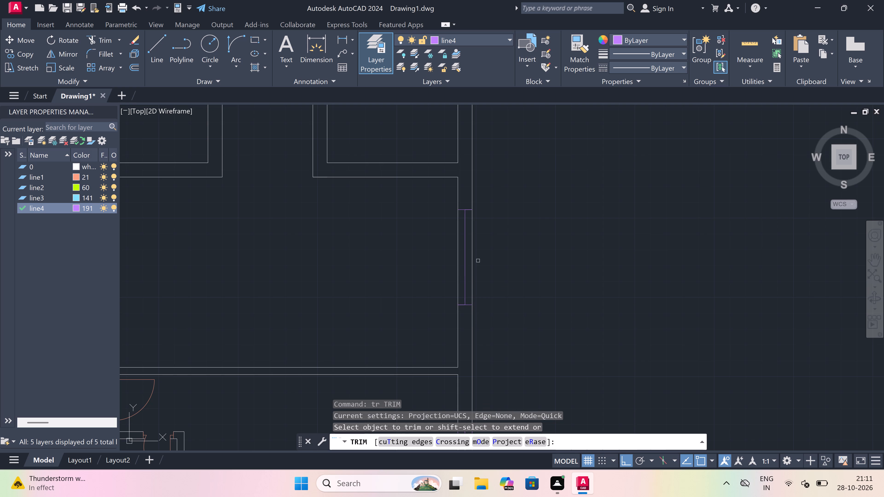
left_click(472, 251)
left_click(457, 257)
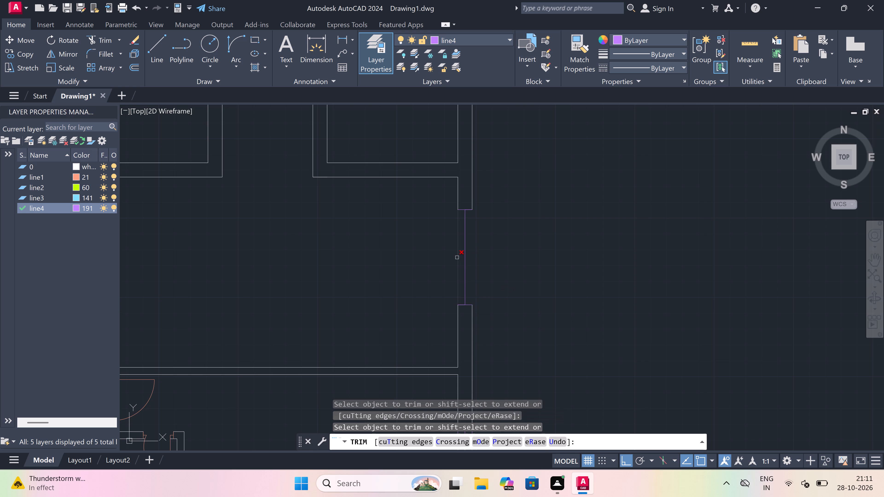
key("Escape")
Draw the inner and outer window lines on layer line4 between the jamb ends of the 5' east window opening.
key("l")
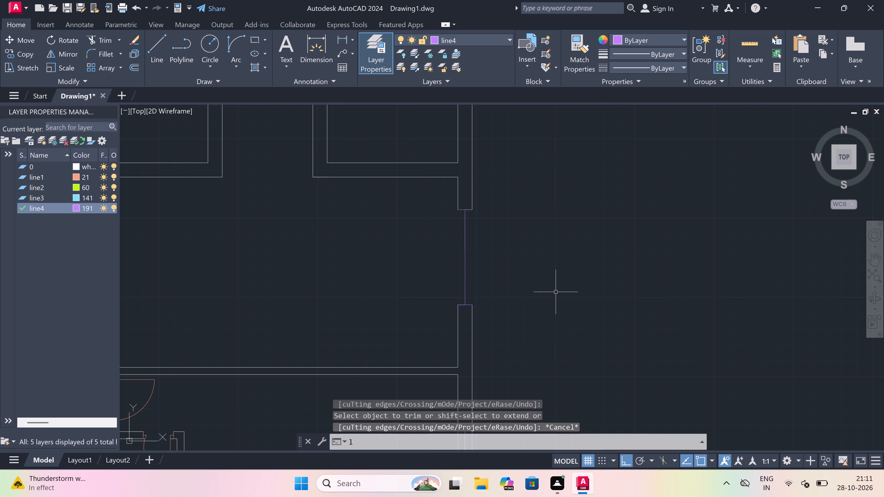
key("space")
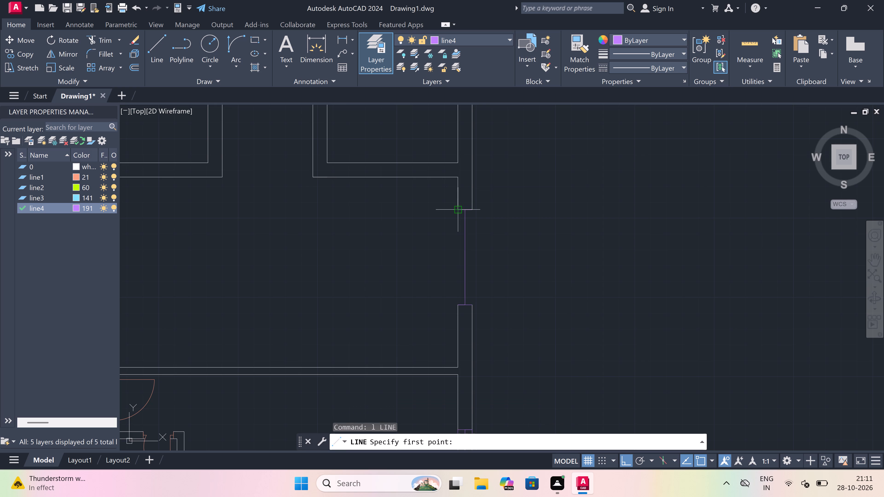
left_click(461, 211)
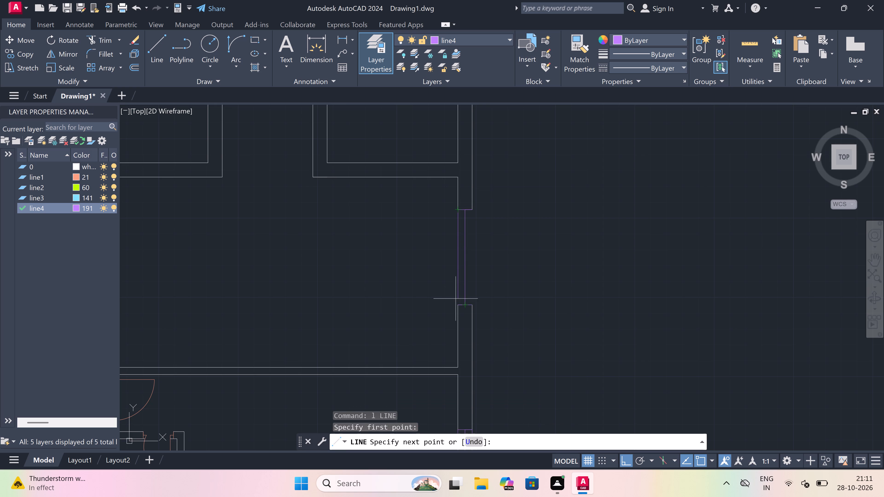
left_click(458, 304)
key("Escape")
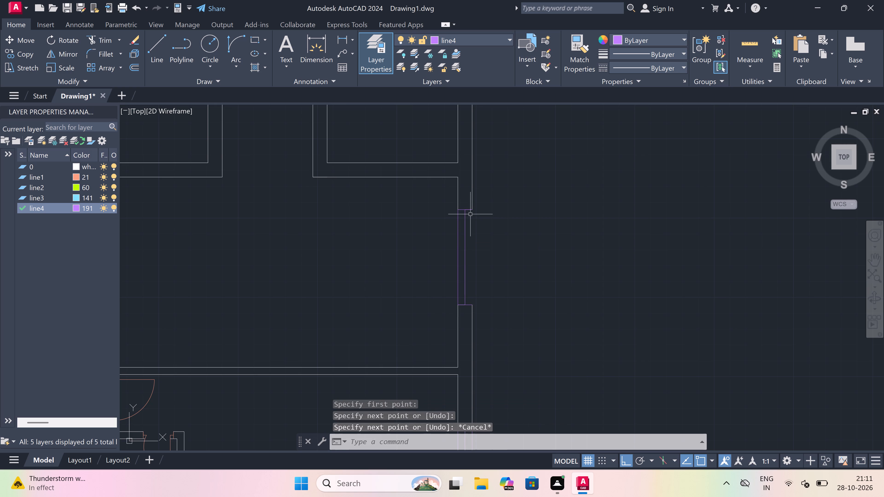
key("space")
scroll(476, 206, "up", 2)
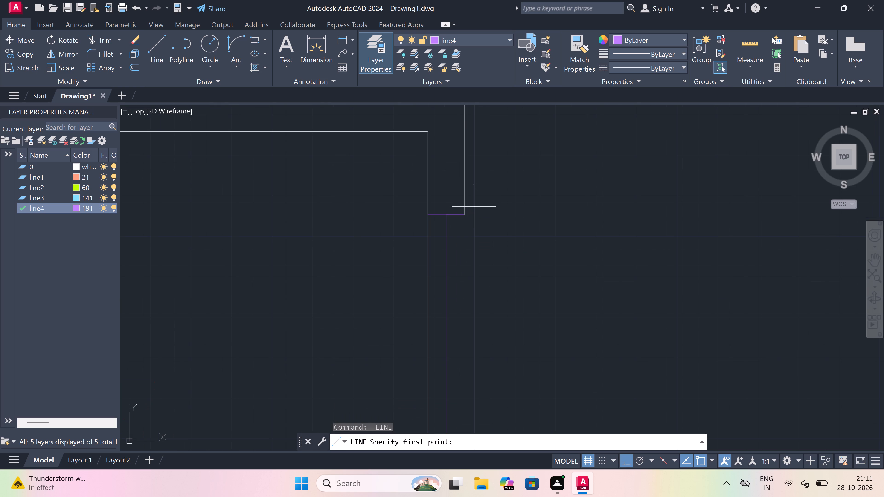
left_click(464, 215)
scroll(463, 214, "down", 2)
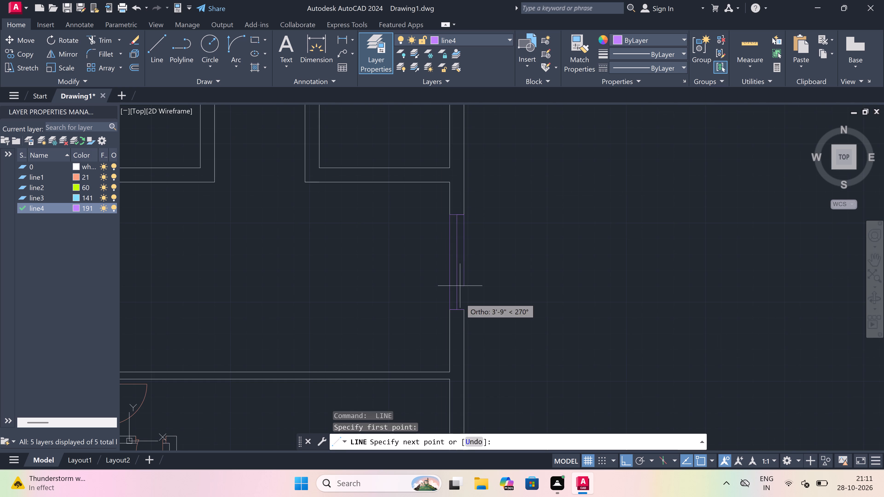
scroll(460, 306, "up", 1)
left_click_drag(463, 310, 483, 310)
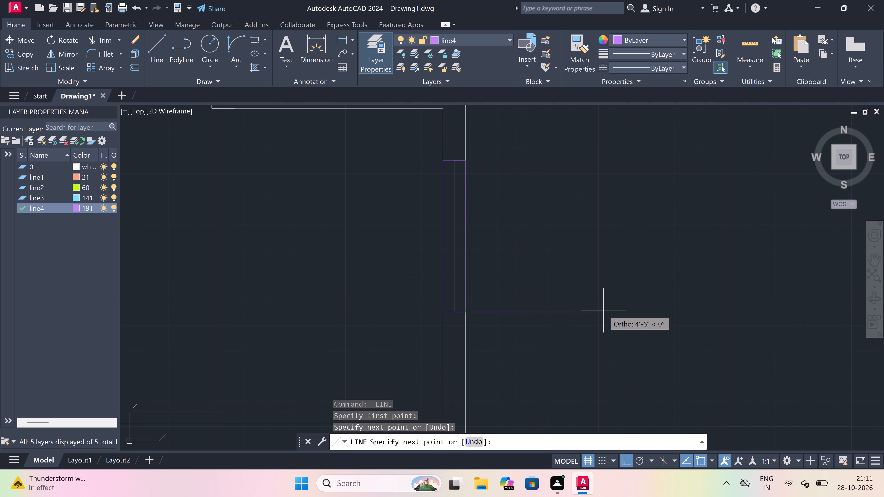
key("Escape")
Draw a window jamb line across the east exterior wall, just below the bottom wall of the small closed room beside the door.
key("space")
scroll(434, 319, "down", 5)
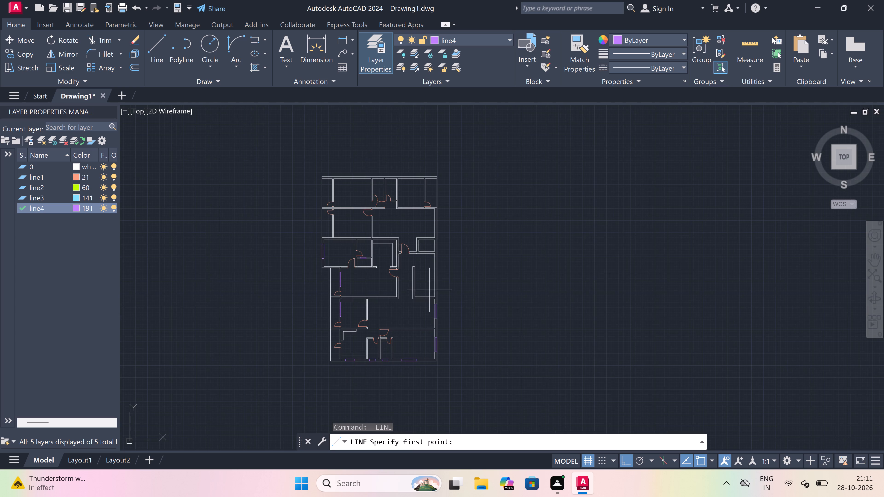
scroll(431, 279, "up", 4)
scroll(436, 240, "down", 4)
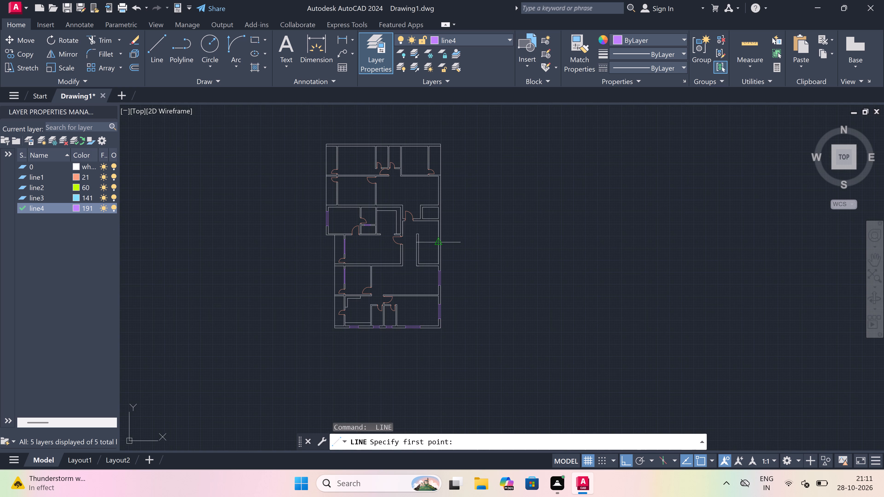
scroll(436, 240, "down", 2)
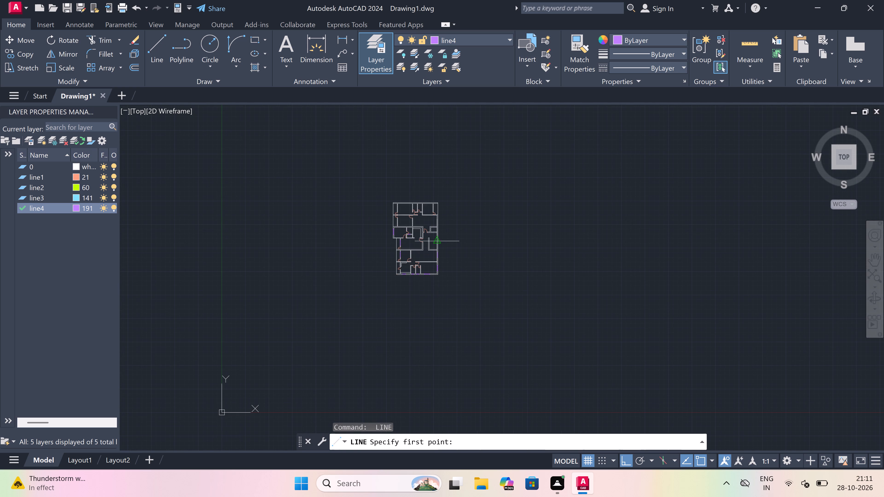
scroll(440, 203, "up", 2)
scroll(433, 288, "up", 3)
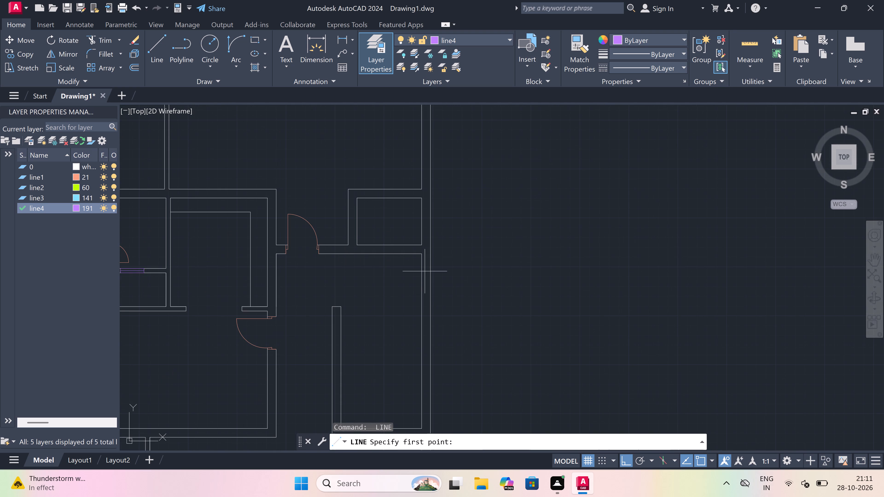
left_click(420, 266)
scroll(425, 266, "up", 3)
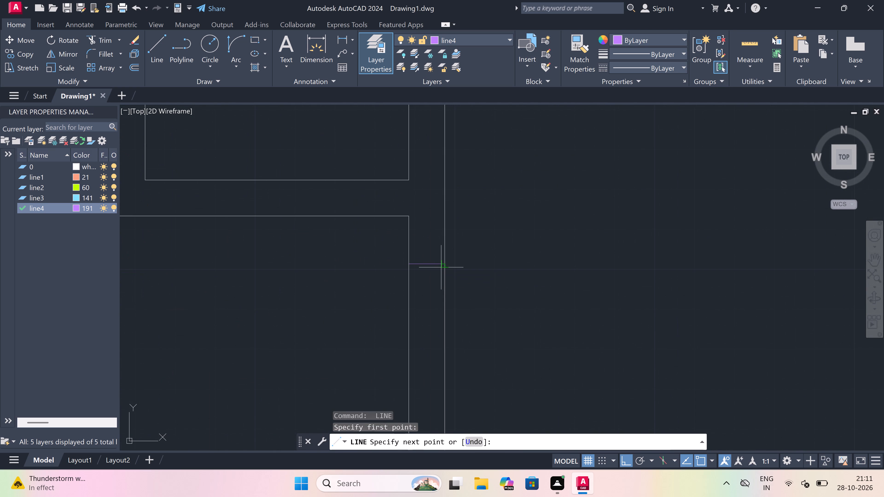
left_click(441, 267)
Draw a 3' window centre line south from this jamb's midpoint and a second jamb across the east exterior wall at its end.
left_click(429, 266)
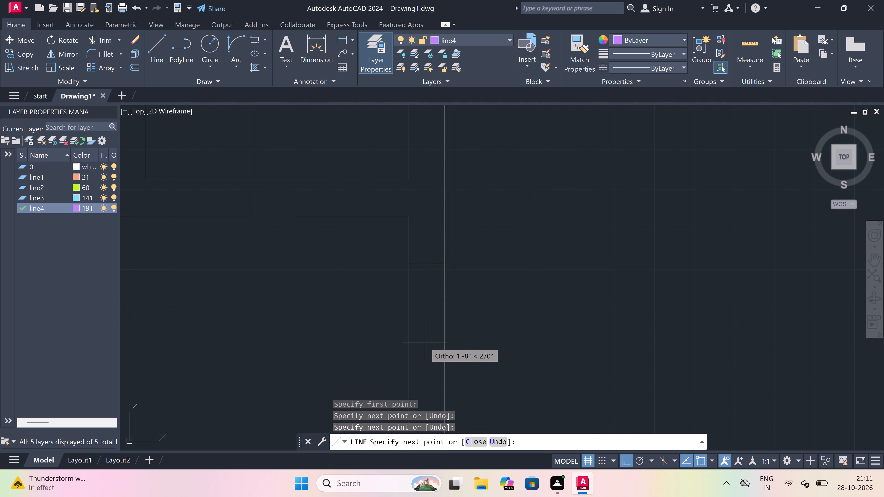
key("3")
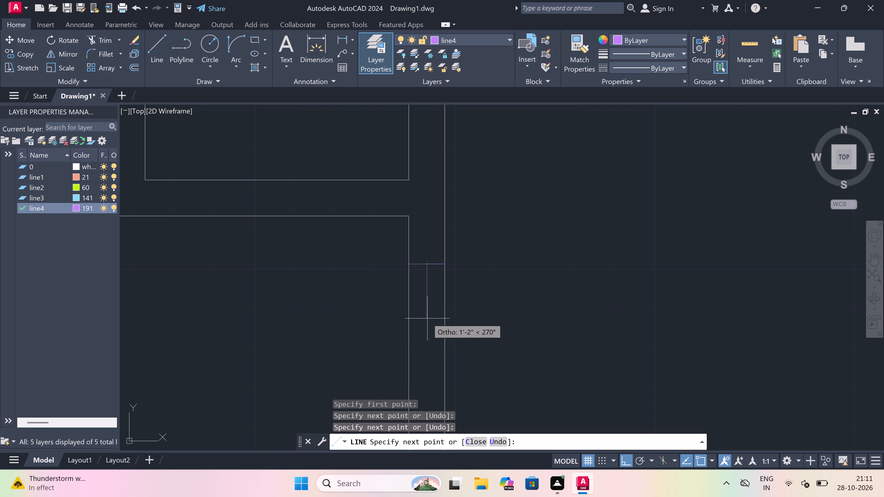
type("'")
key("space")
scroll(427, 318, "down", 4)
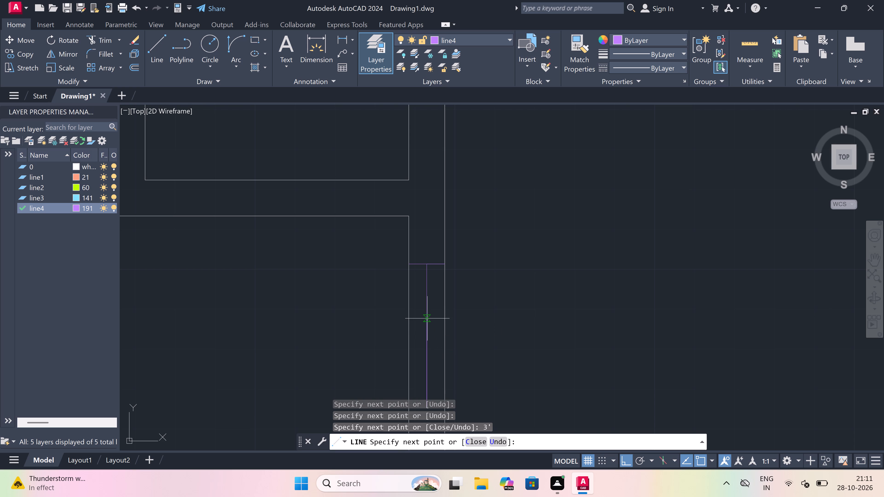
scroll(426, 351, "up", 4)
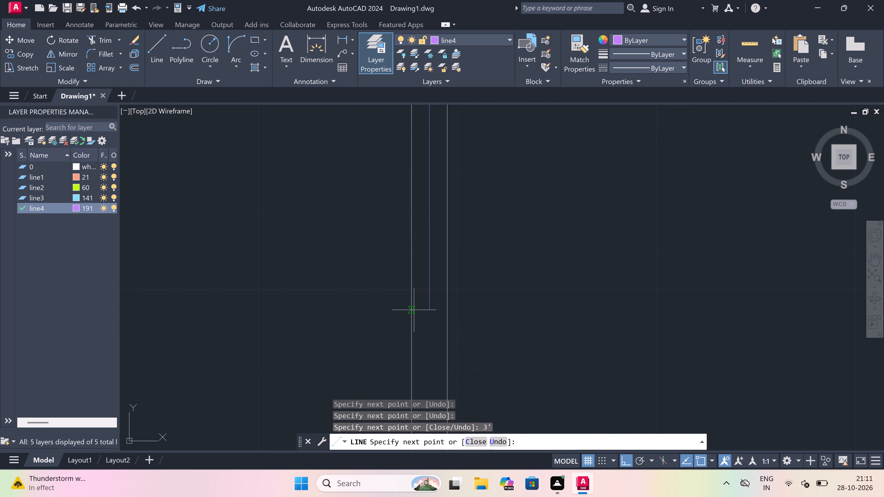
left_click_drag(412, 228, 425, 228)
left_click(447, 230)
key("Escape")
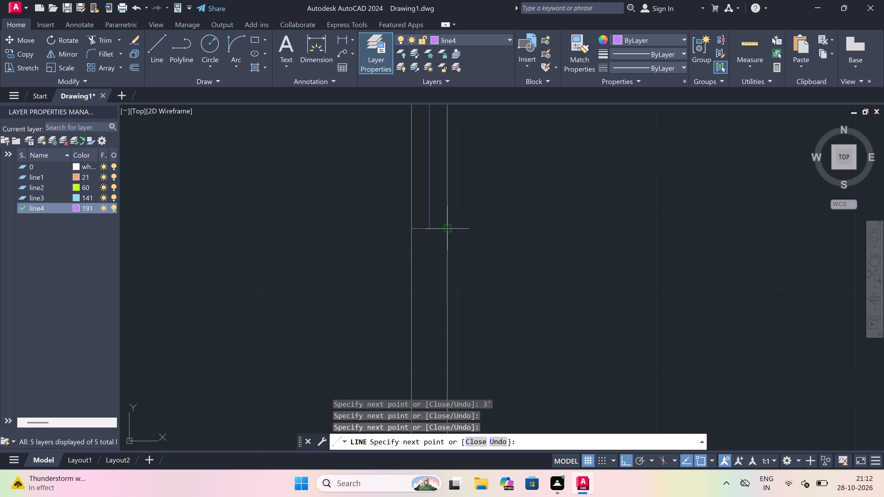
Trim both east exterior wall lines between the jambs of the 3' window.
scroll(431, 274, "down", 4)
scroll(430, 258, "up", 3)
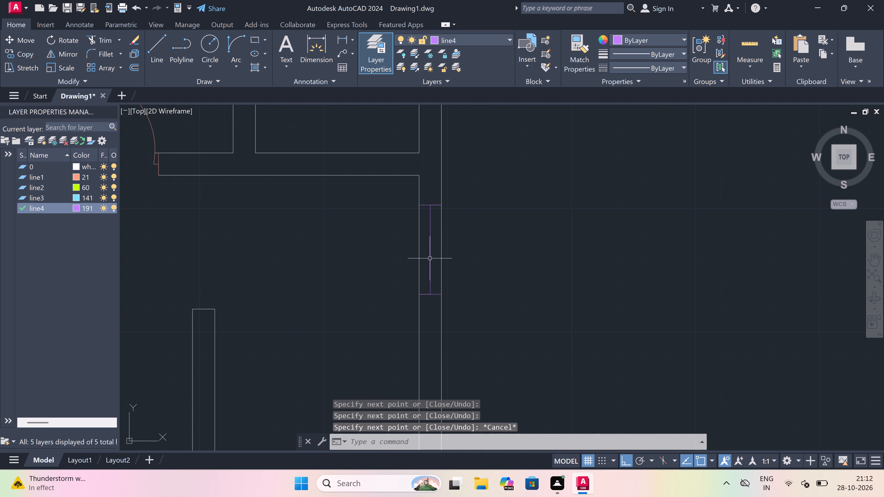
type("tr")
key("space")
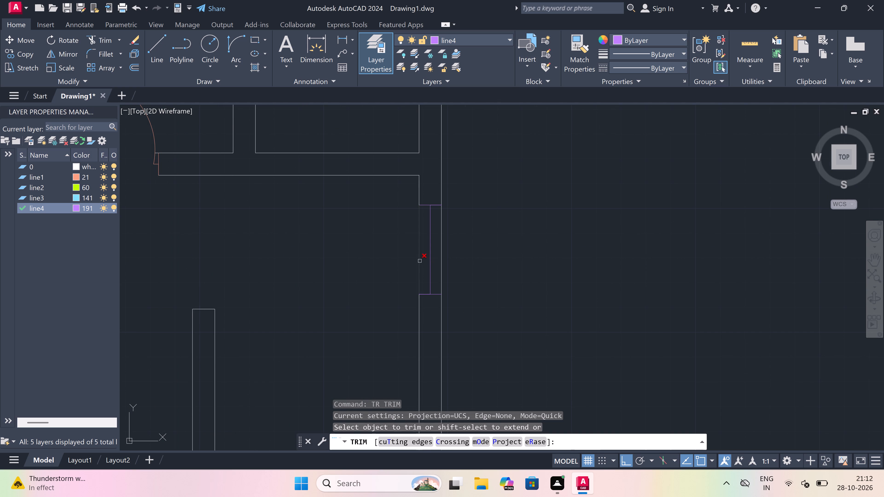
left_click(420, 261)
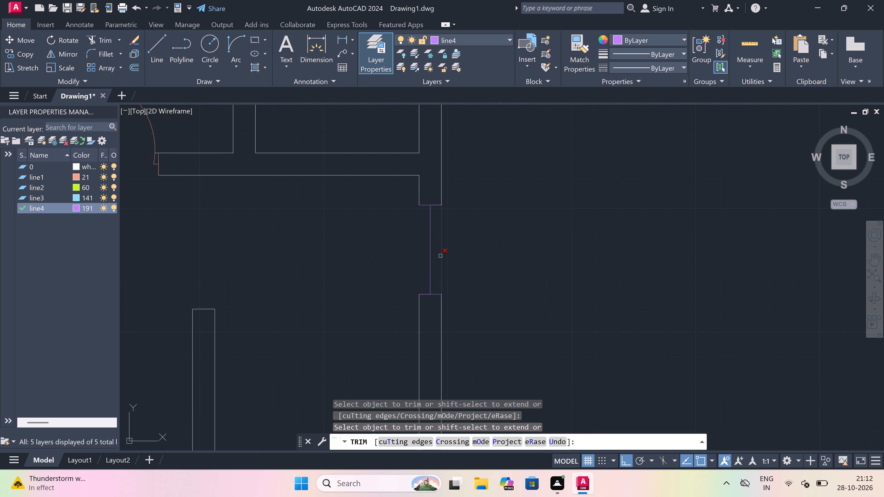
left_click(440, 256)
key("Escape")
Draw the outer and inner window lines between the jamb ends of the 3' east window opening.
key("l")
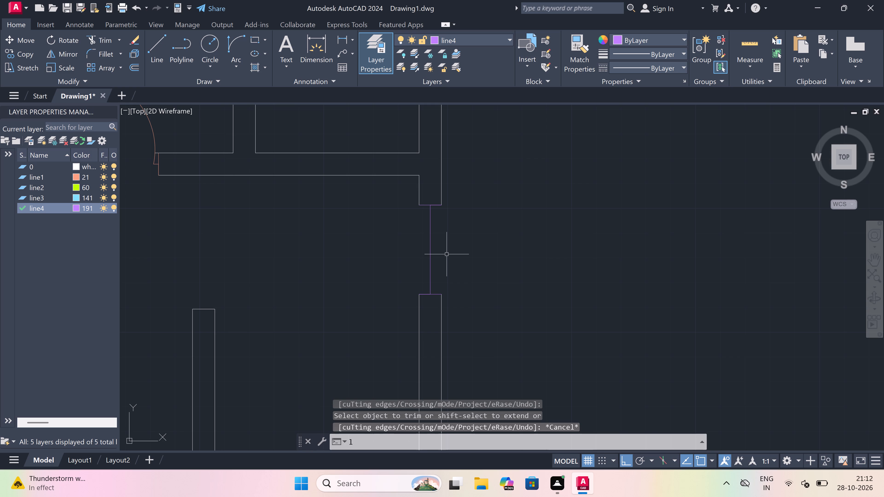
key("space")
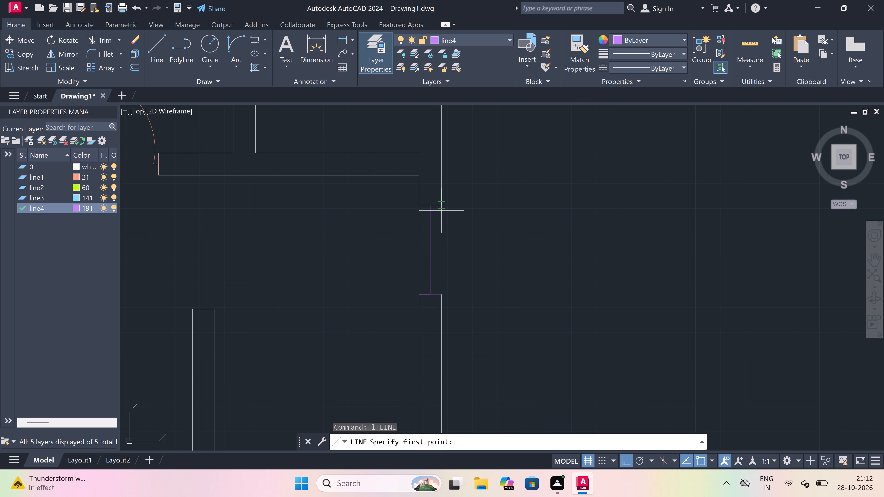
left_click(442, 209)
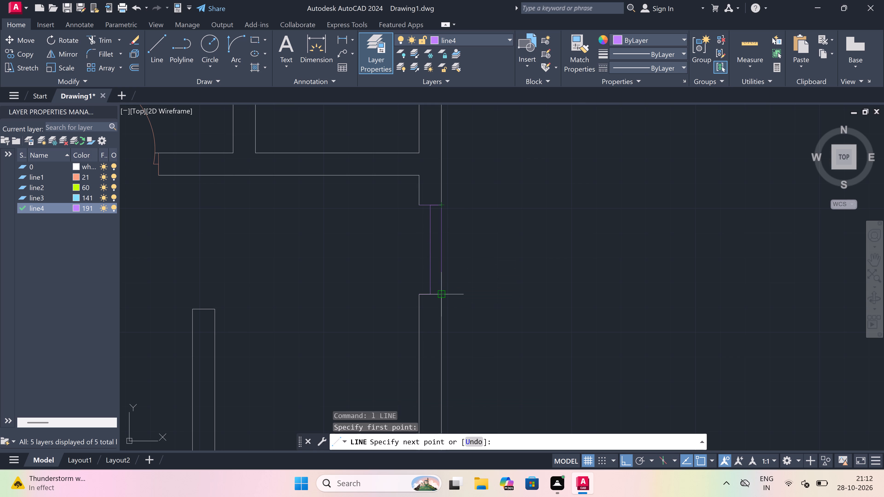
left_click(445, 293)
key("Escape")
key("space")
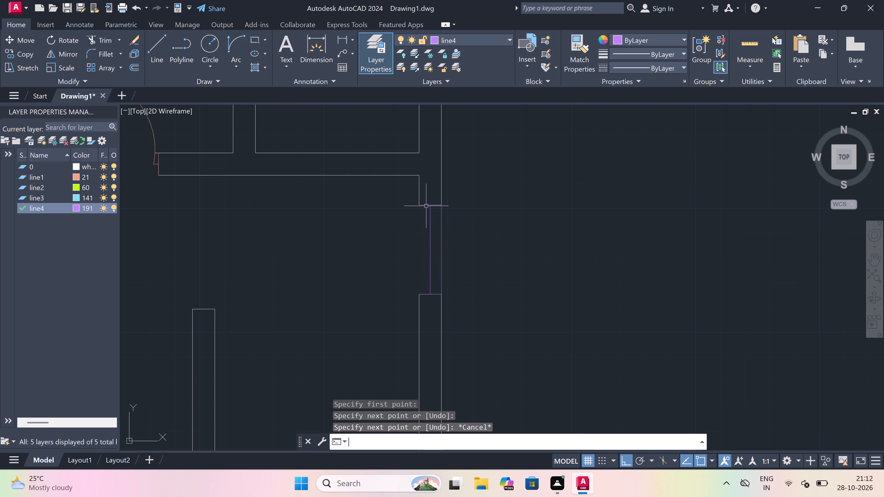
left_click(418, 205)
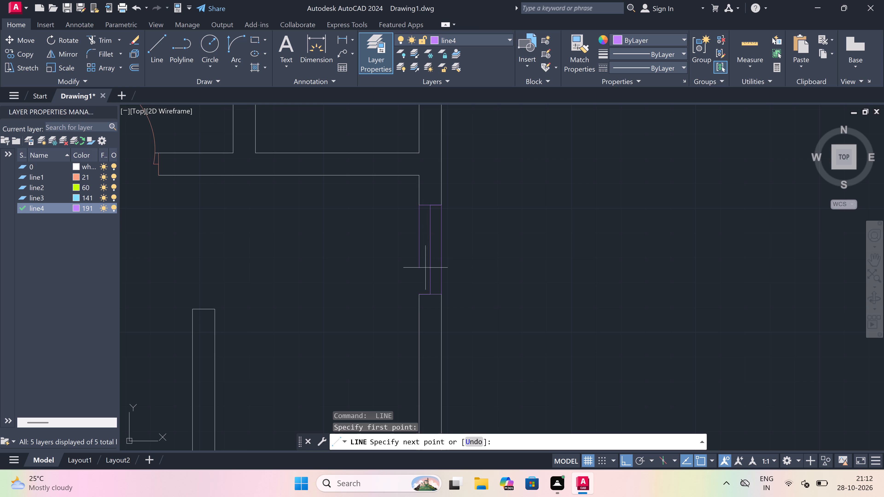
left_click_drag(416, 296, 425, 293)
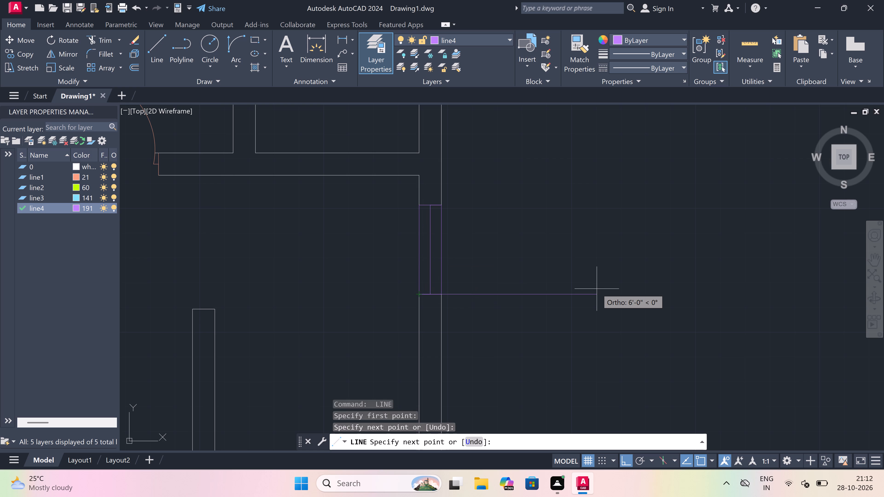
key("Escape")
On layer line2, draw a line across the stair bay beside the east wall and a centre line south from its midpoint.
scroll(287, 231, "down", 4)
scroll(276, 265, "up", 2)
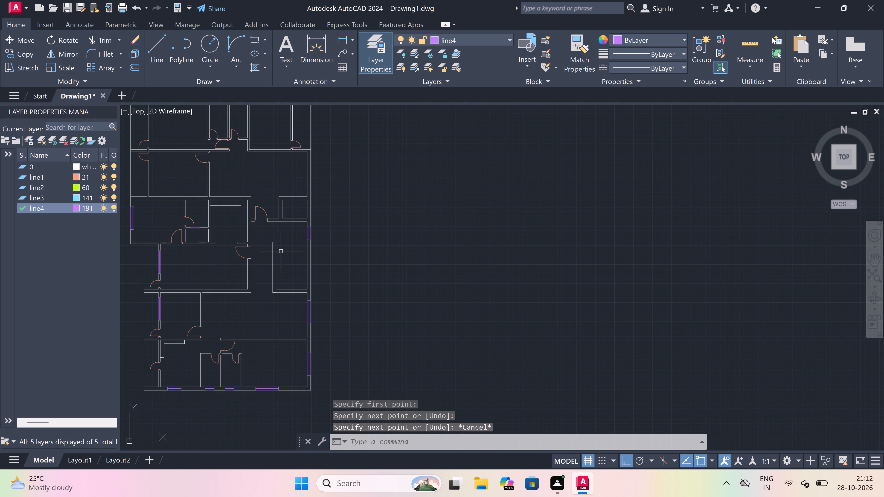
scroll(276, 265, "up", 1)
scroll(274, 264, "down", 1)
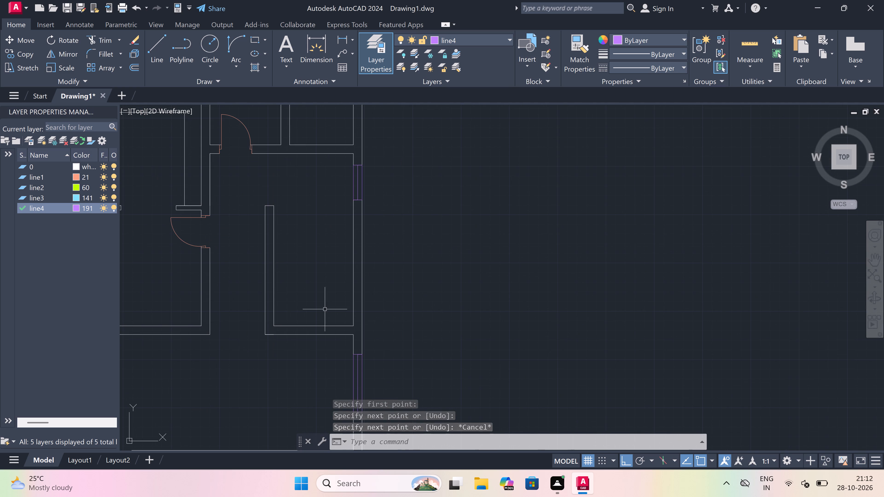
scroll(325, 309, "down", 2)
scroll(291, 295, "up", 2)
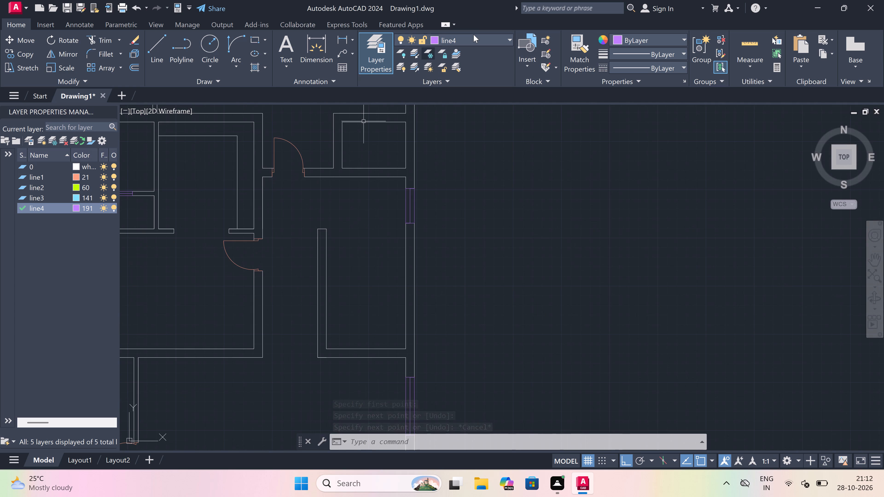
left_click(477, 37)
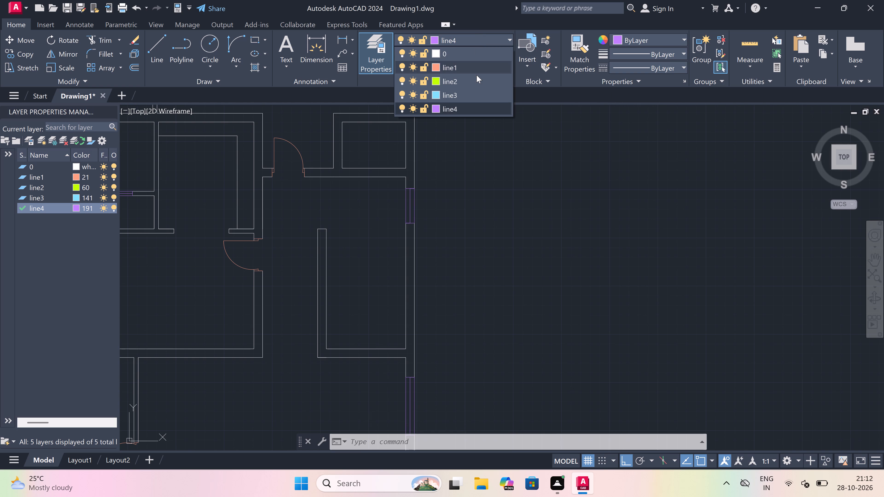
left_click(477, 83)
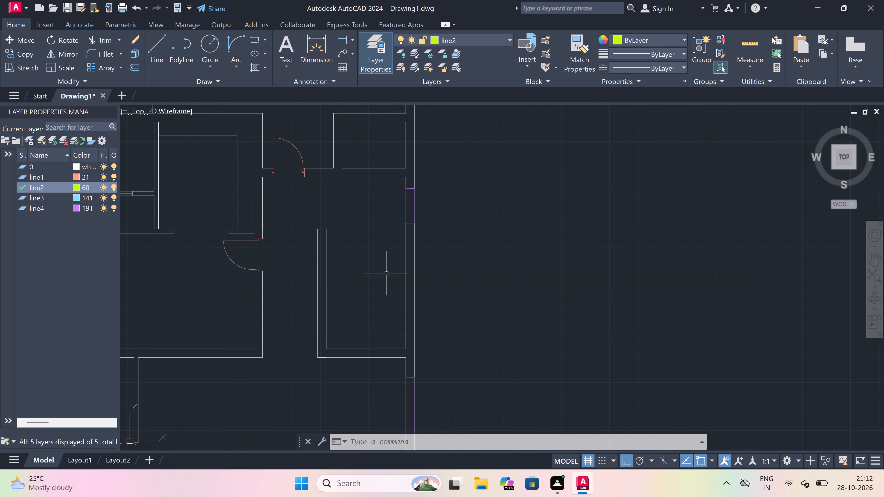
key("l")
key("space")
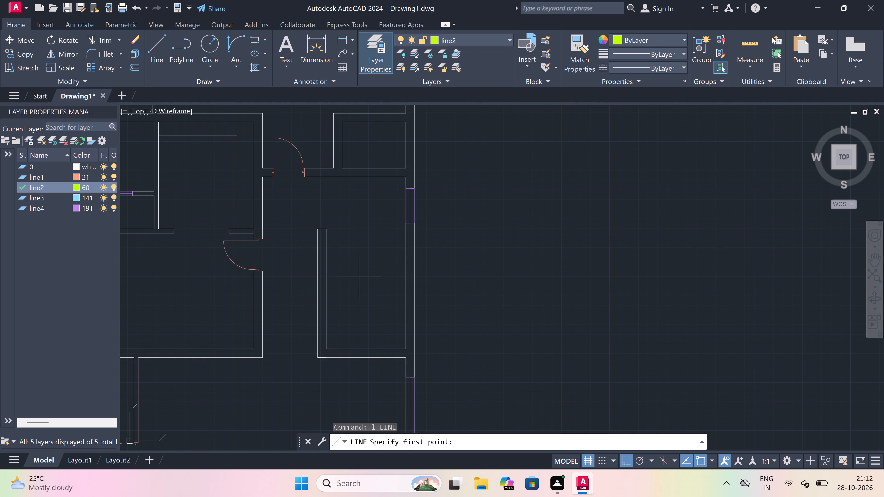
left_click_drag(326, 242, 362, 240)
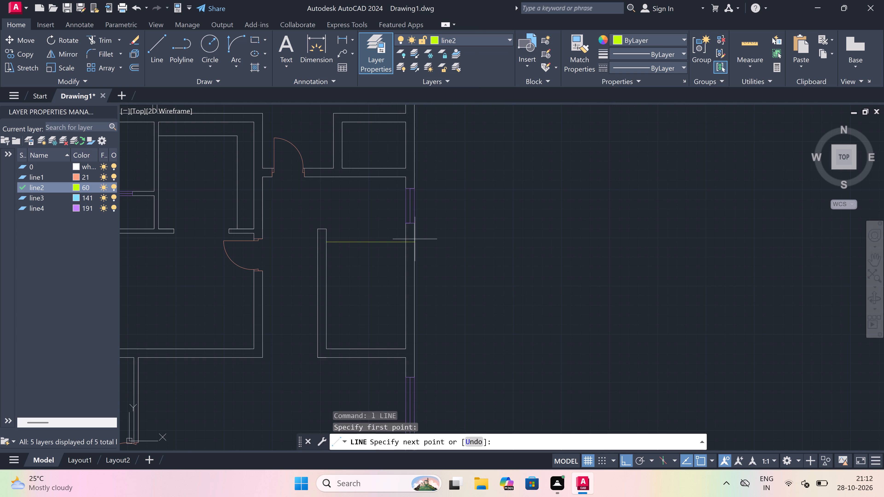
left_click(407, 240)
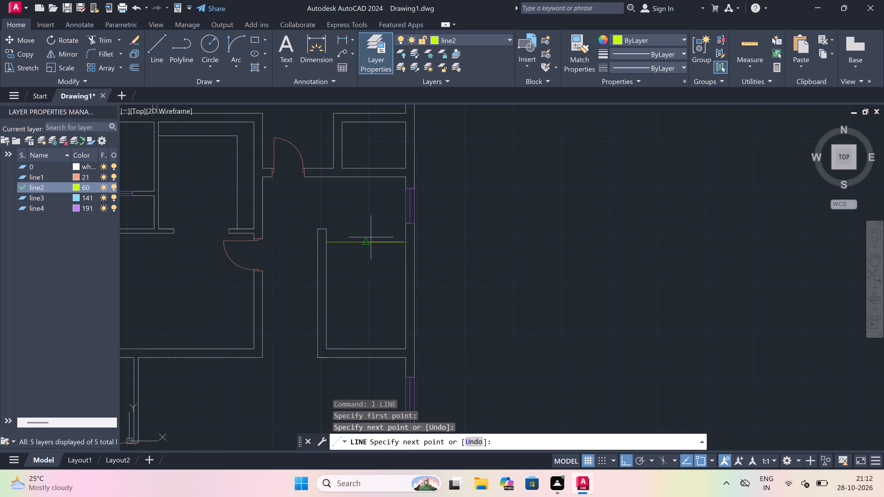
left_click_drag(363, 239, 364, 259)
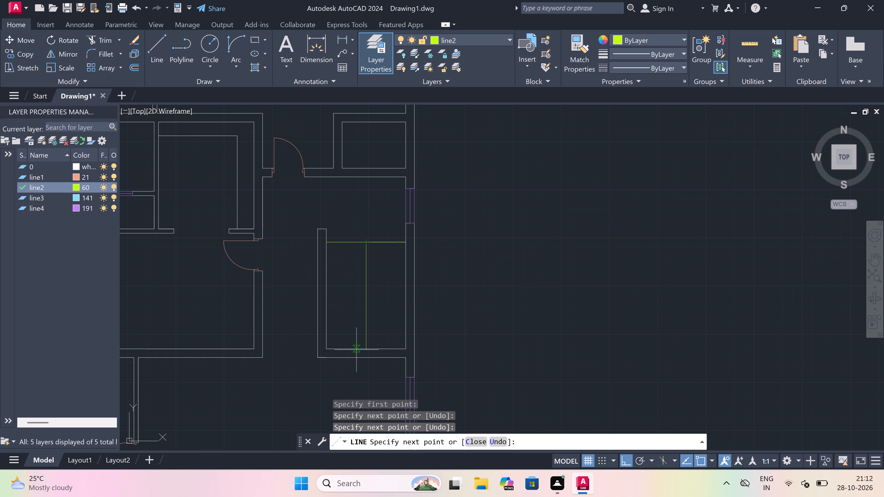
left_click_drag(367, 323, 373, 318)
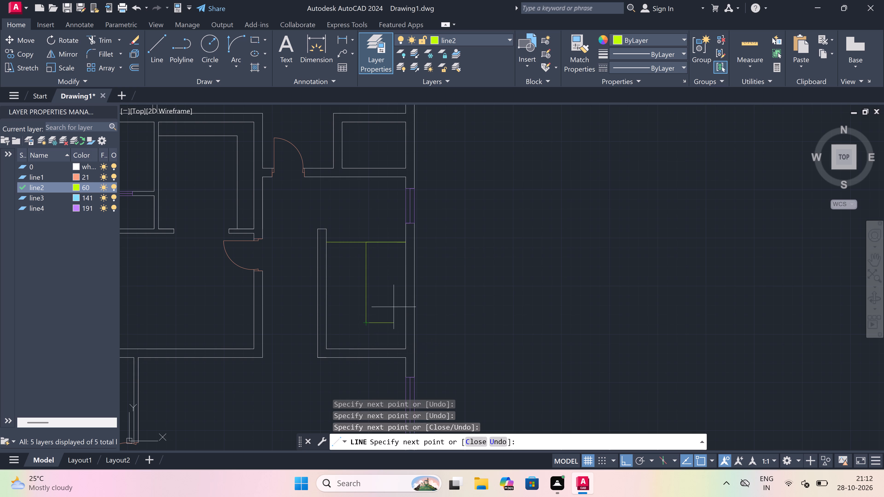
key("Escape")
Offset the line across the stair bay southward repeatedly at 8" to make ten more tread lines.
scroll(347, 236, "up", 2)
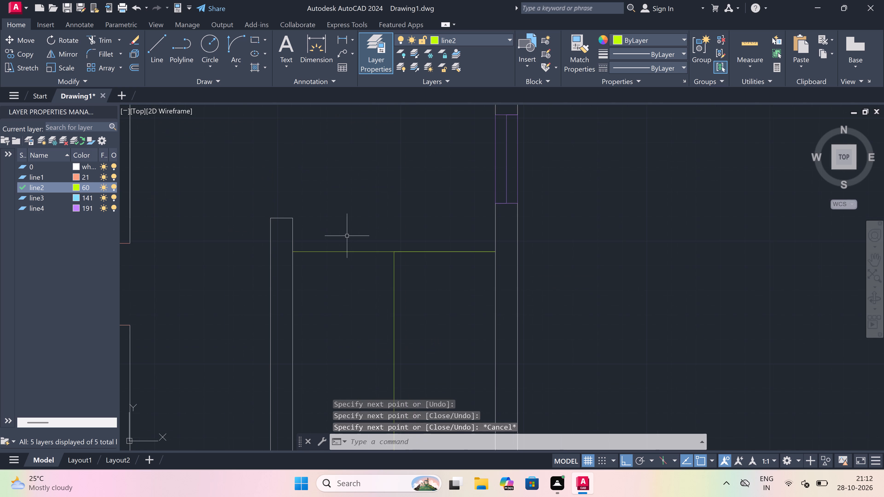
key("o")
key("space")
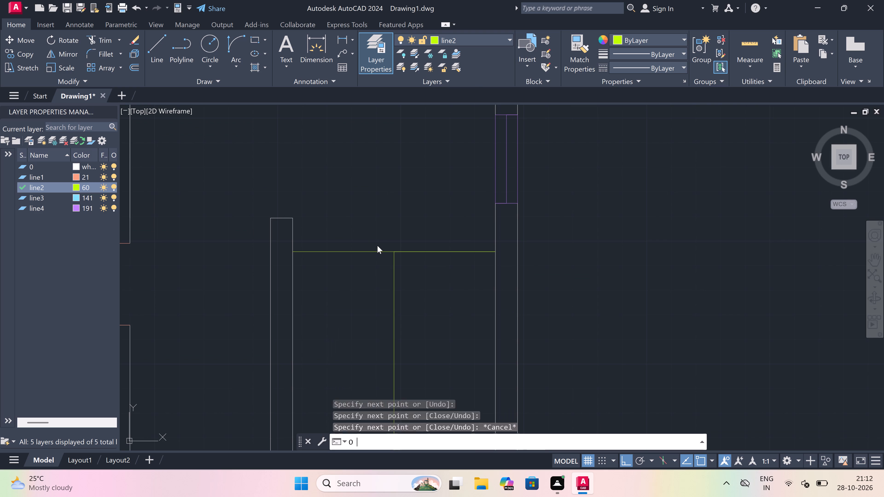
left_click_drag(373, 249, 373, 259)
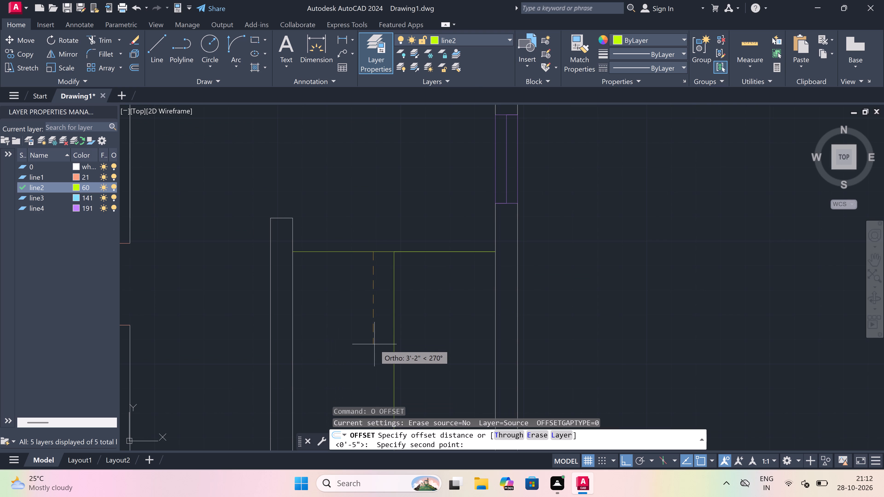
key("8")
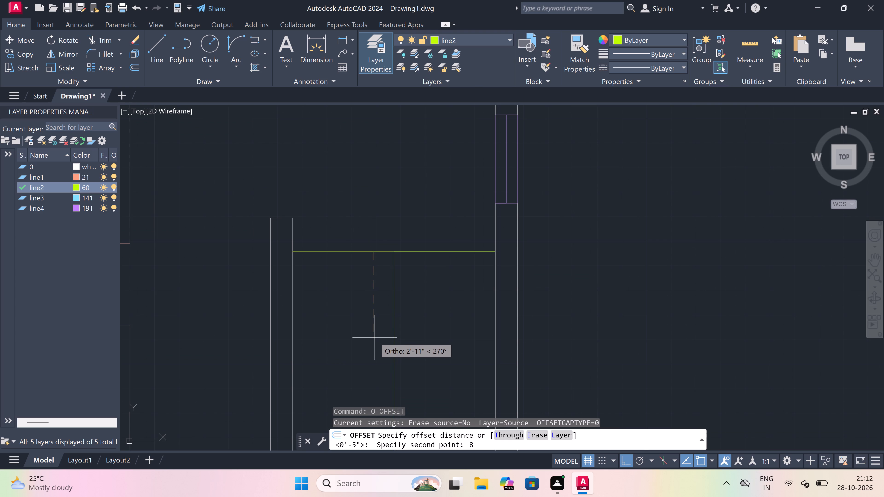
key("shift+quotedbl")
key("space")
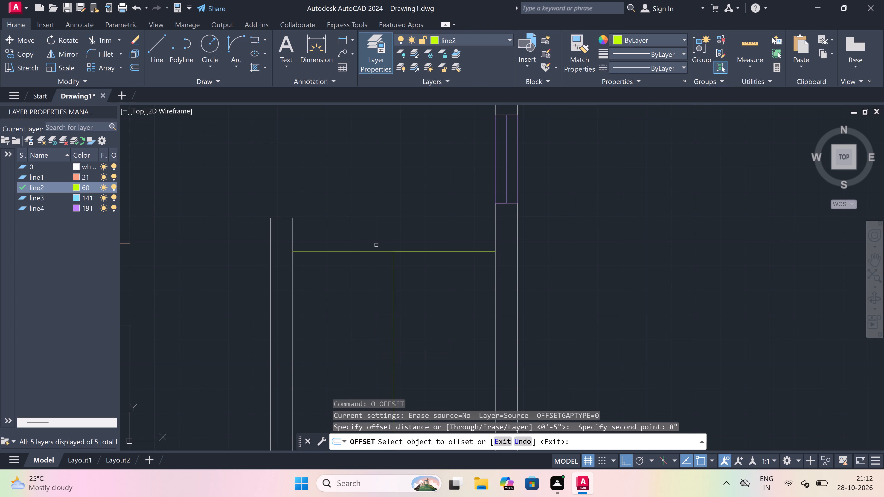
left_click(376, 252)
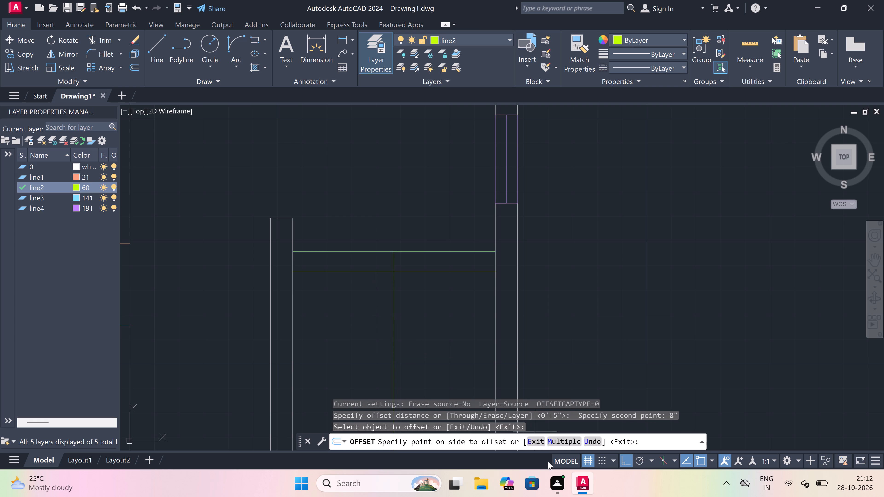
double_click(567, 446)
scroll(447, 300, "down", 3)
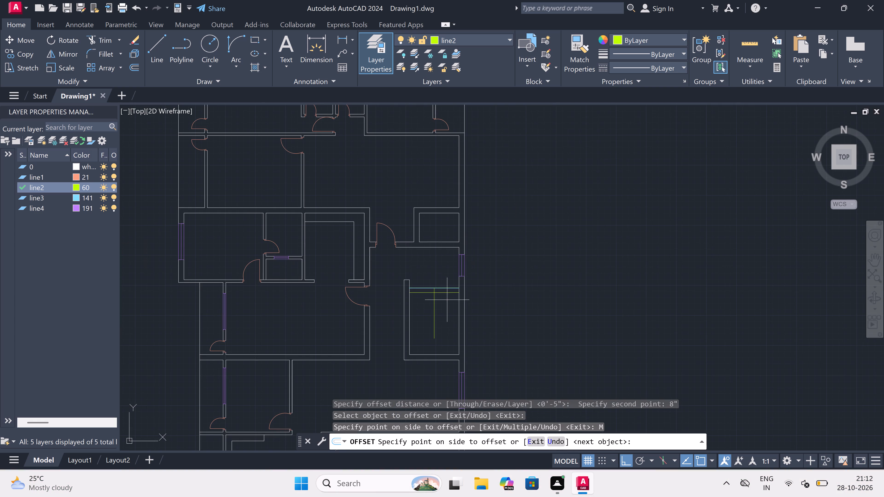
scroll(441, 332, "up", 2)
double_click(441, 332)
double_click(443, 345)
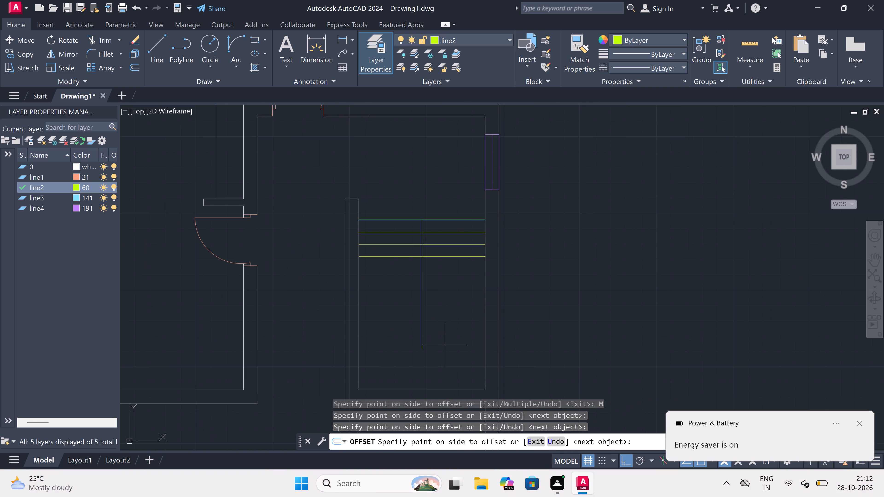
triple_click(444, 345)
triple_click(445, 344)
left_click(445, 345)
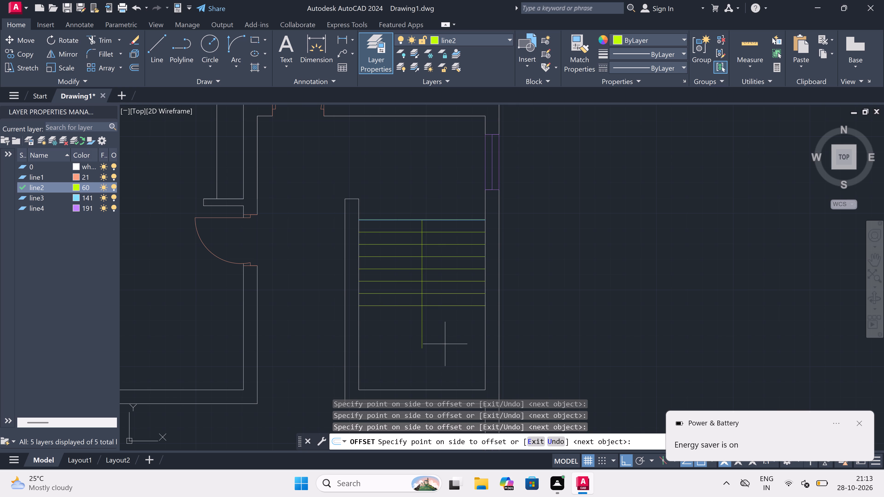
left_click(446, 347)
left_click(450, 375)
double_click(451, 372)
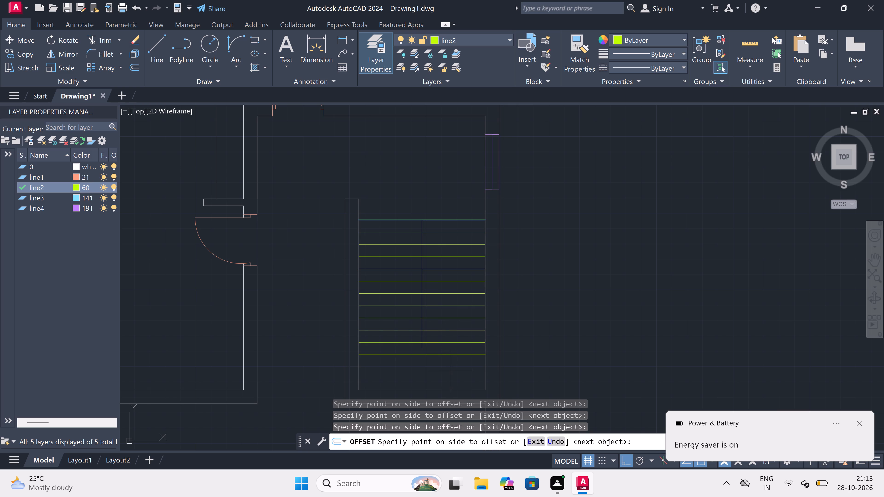
key("Escape")
Trim the stair centre line's end that projects below the southernmost tread line.
key("t")
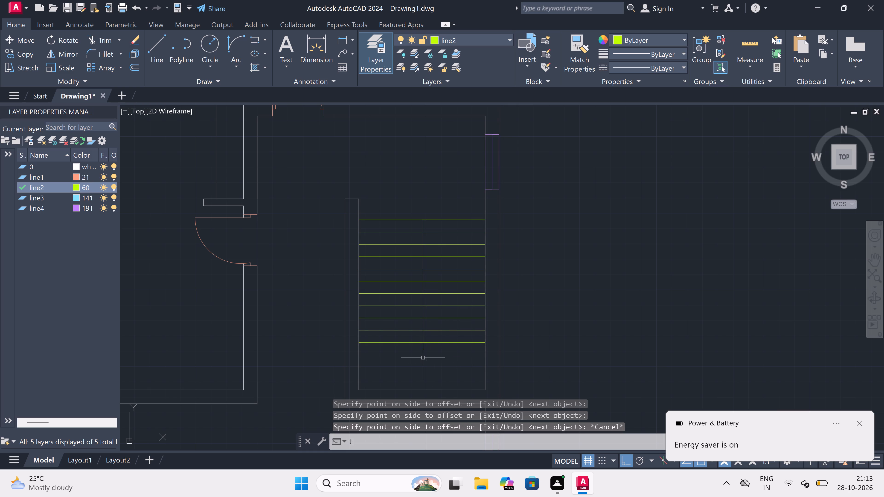
key("r")
key("space")
scroll(422, 347, "up", 4)
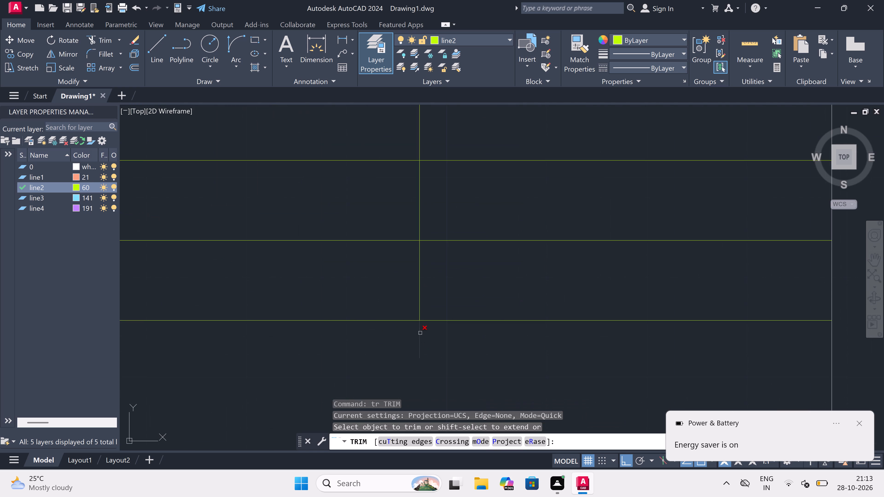
left_click(420, 333)
key("Escape")
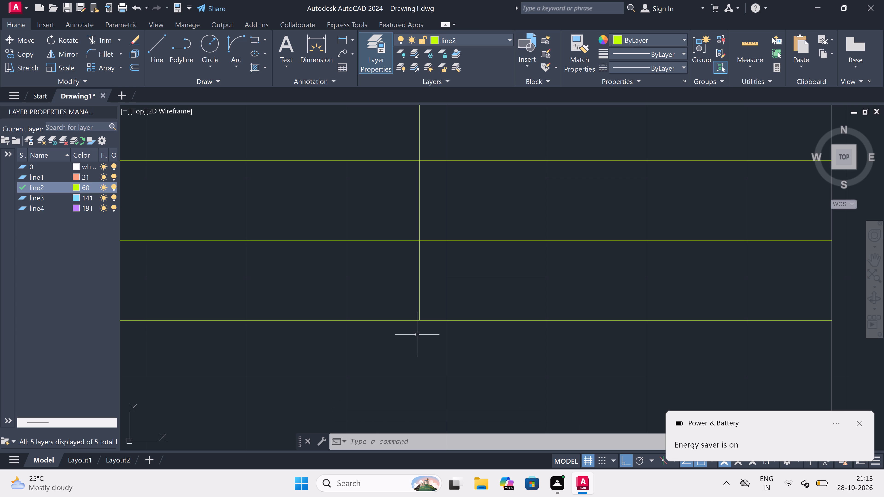
Draw a U-shaped stair direction line from above the east flight, across the landing, and up the west flight to the fifth tread line.
scroll(417, 332, "down", 1)
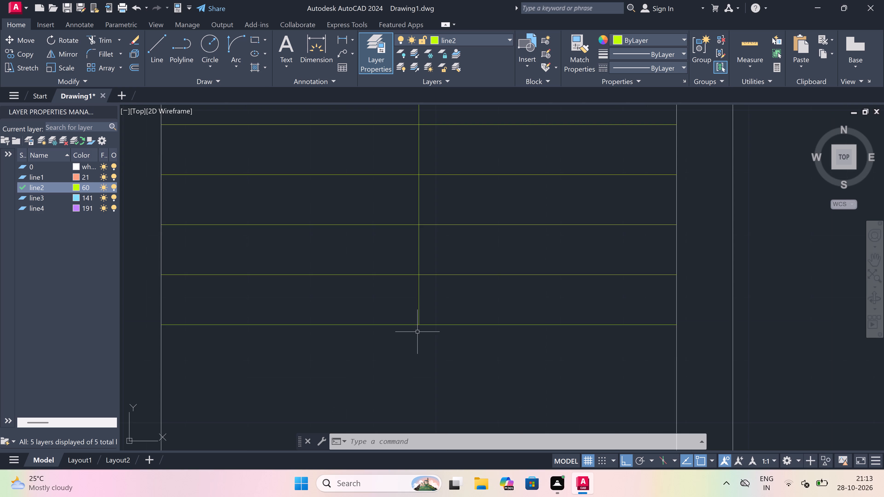
scroll(417, 332, "down", 3)
type("l")
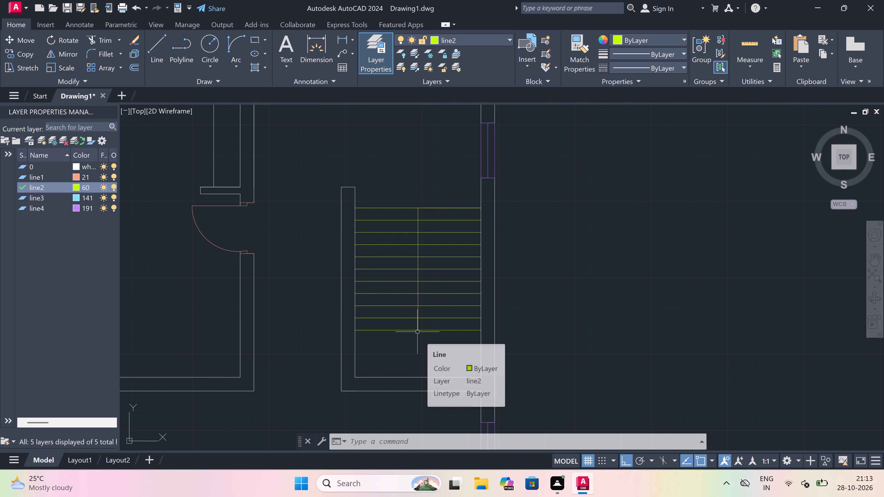
key("space")
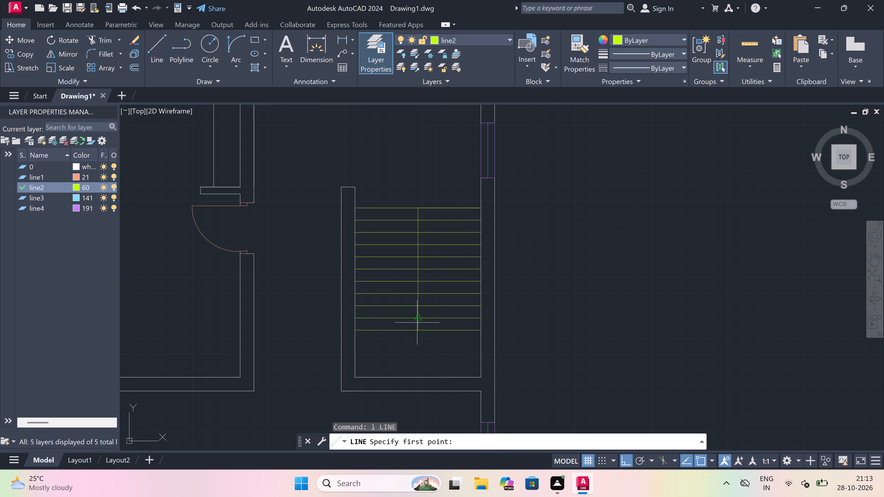
left_click(446, 189)
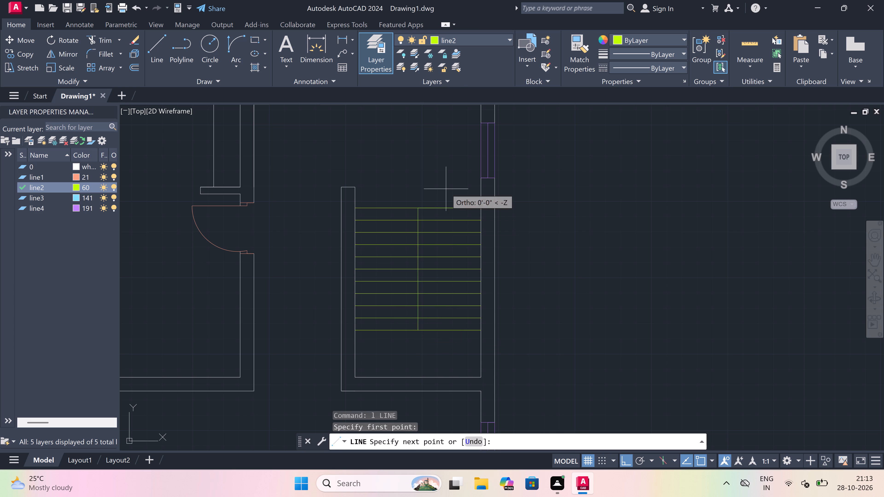
left_click(444, 353)
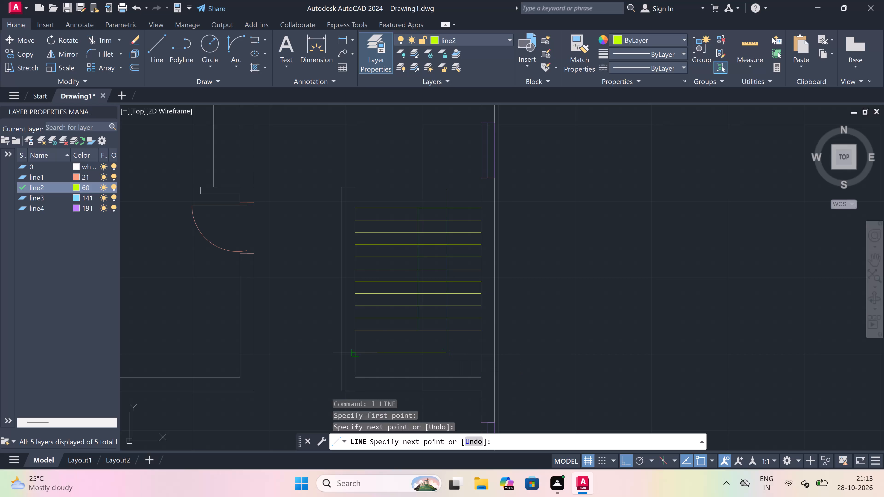
left_click_drag(382, 348, 382, 322)
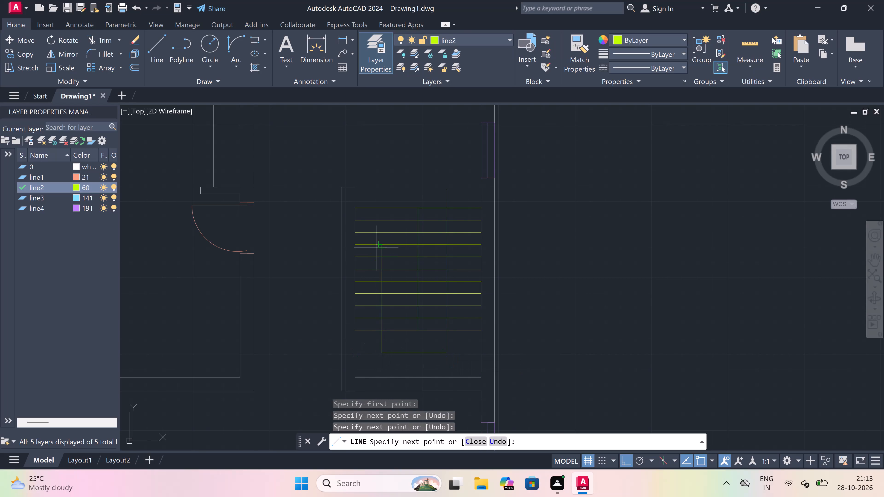
left_click(384, 258)
Draw a triangular arrowhead at the direction line's west-flight end, with its base on the adjacent tread line to the south.
scroll(384, 258, "up", 4)
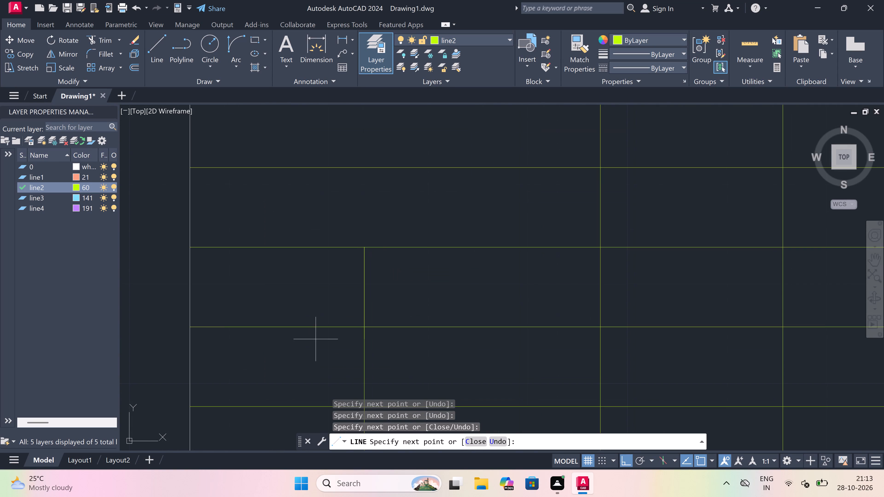
left_click(325, 326)
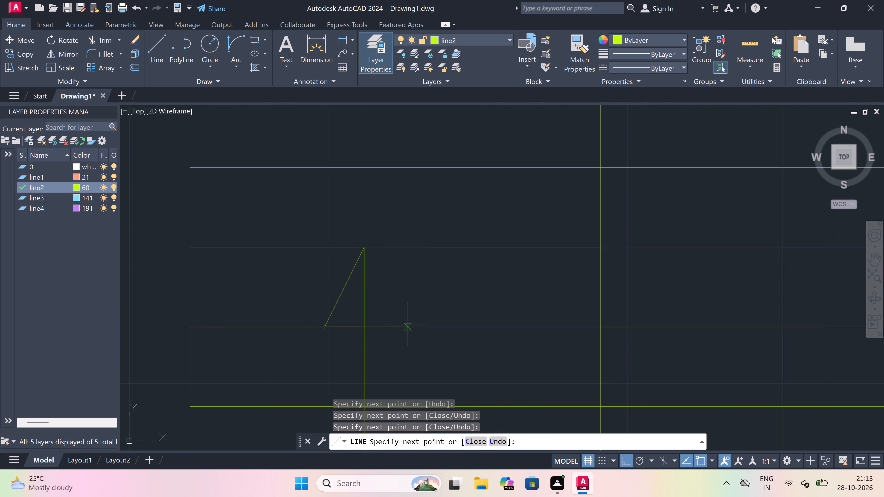
left_click_drag(408, 324, 408, 322)
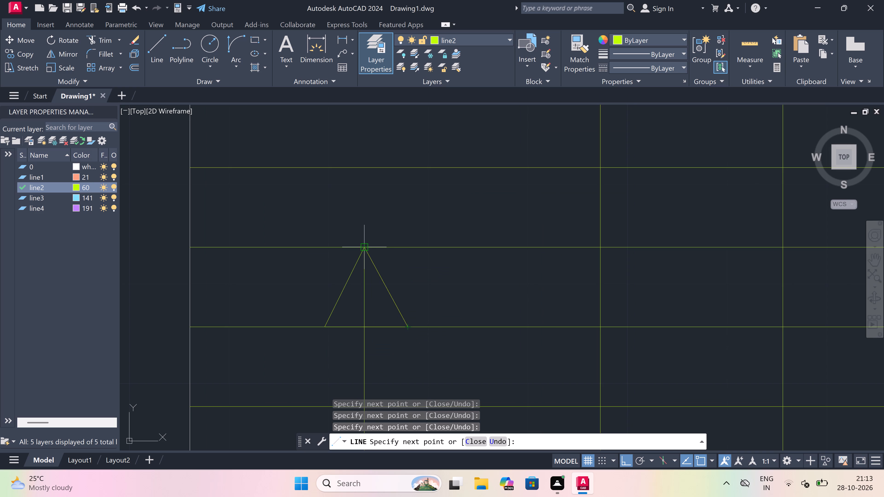
left_click(367, 249)
key("Escape")
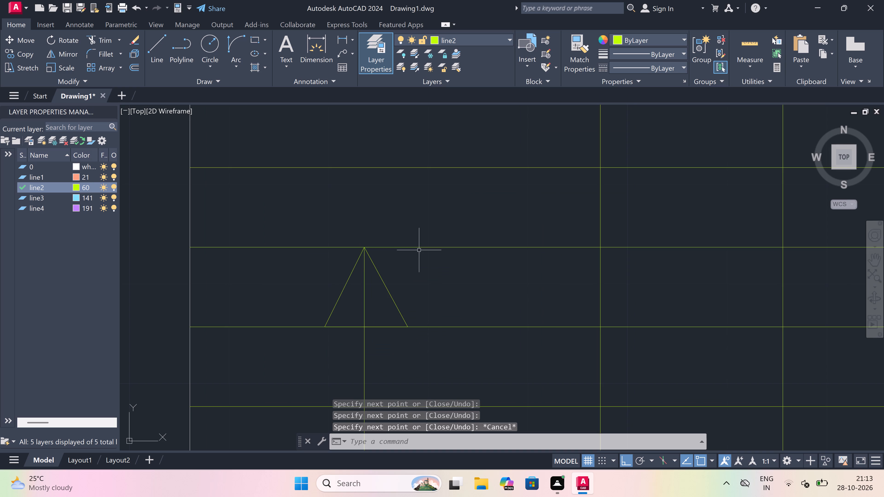
Trim the part of the direction line that lies inside the arrowhead.
key("t")
key("r")
key("space")
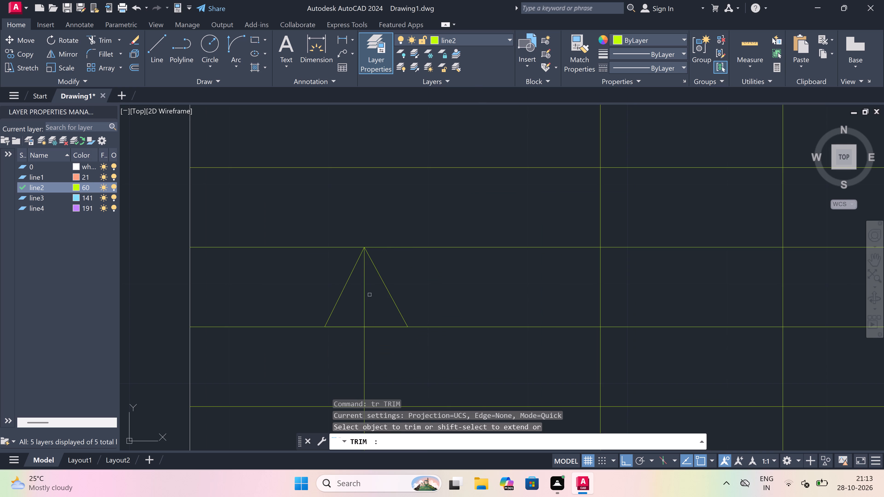
left_click(369, 295)
left_click(352, 309)
key("Escape")
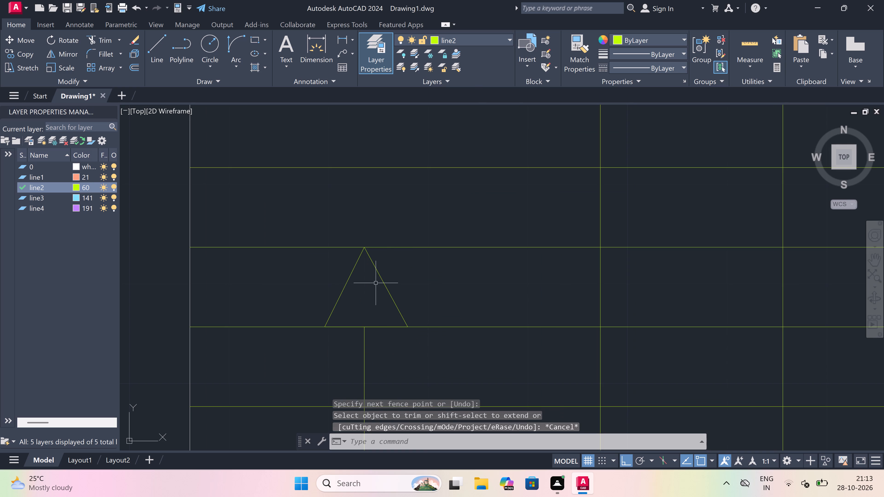
Start a new line on layer line2.
scroll(376, 282, "down", 8)
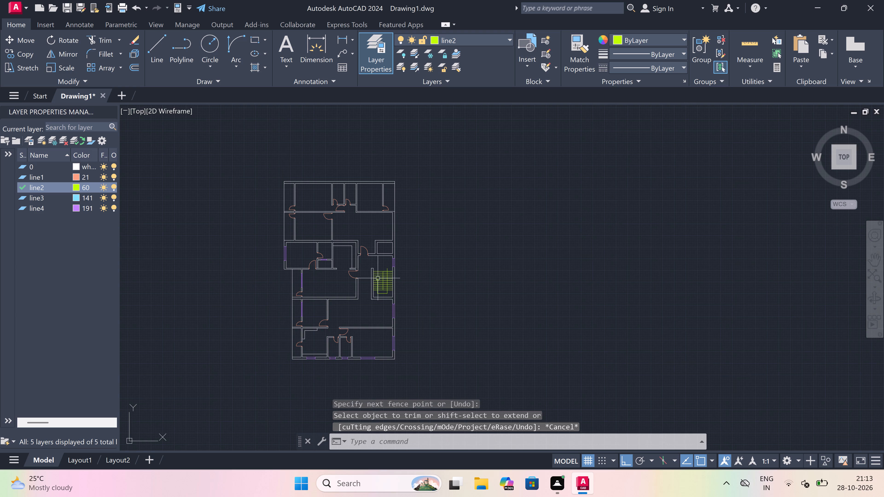
scroll(373, 257, "down", 3)
scroll(361, 242, "up", 3)
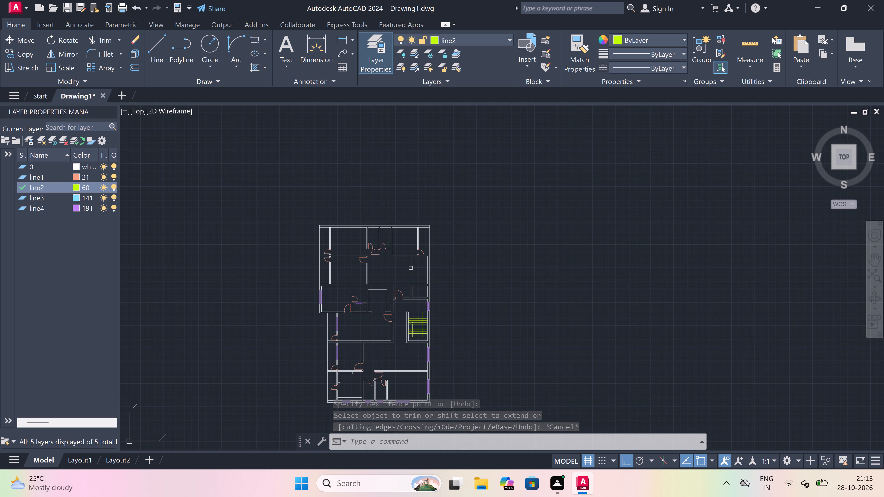
key("l")
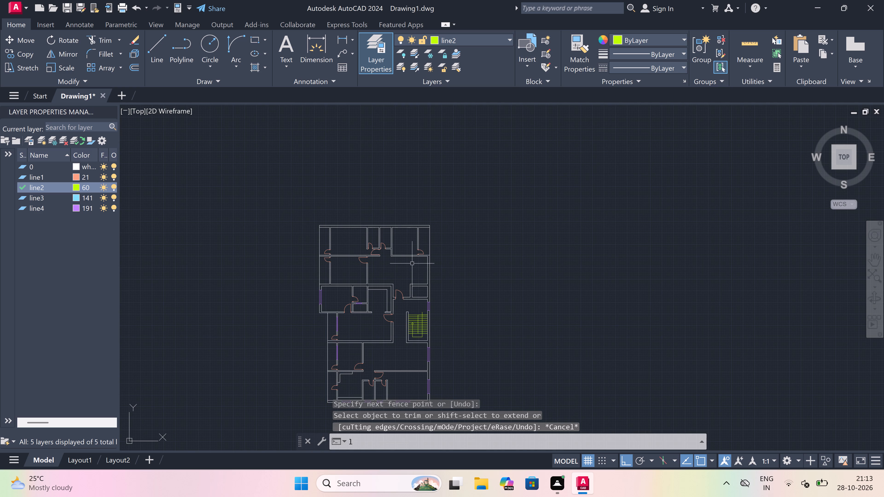
key("space")
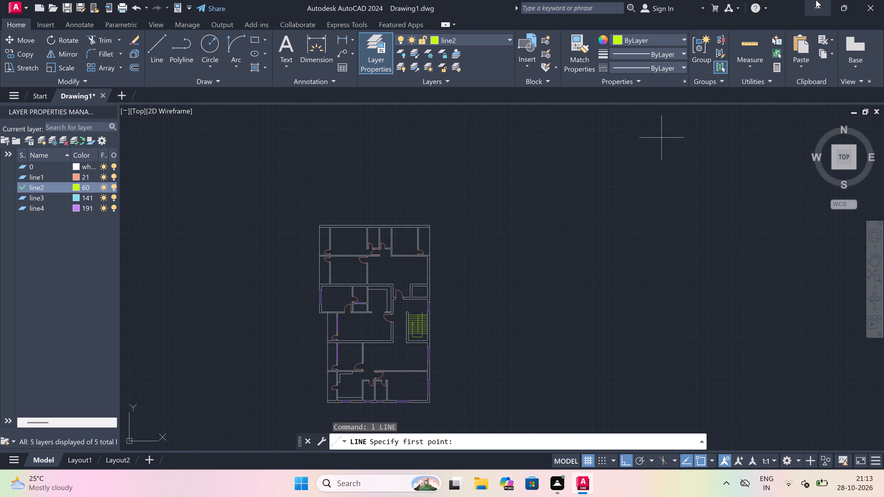
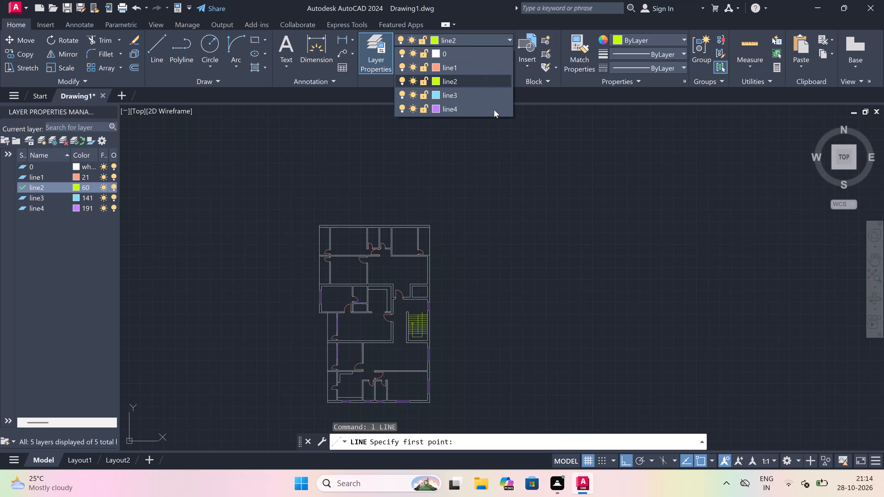
On layer line4, draw a window's two end lines across the upper east exterior wall, joined by a 5' line along the wall's middle.
left_click_drag(495, 110, 495, 113)
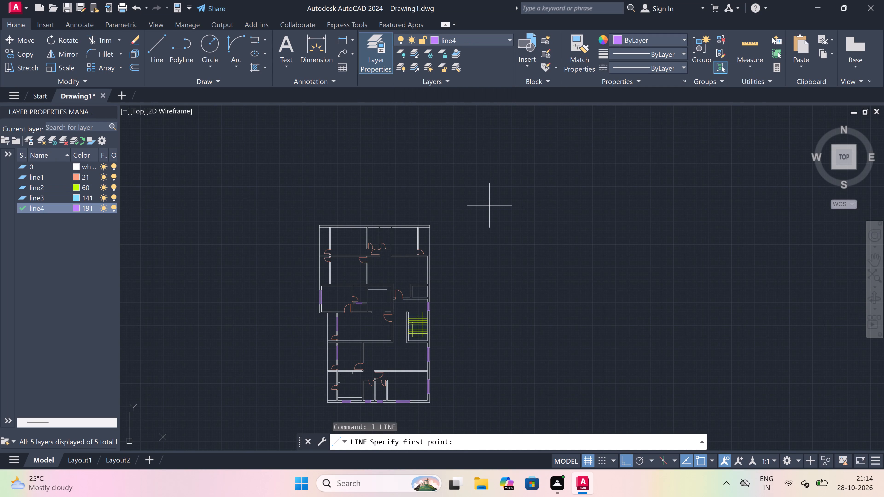
scroll(390, 290, "up", 1)
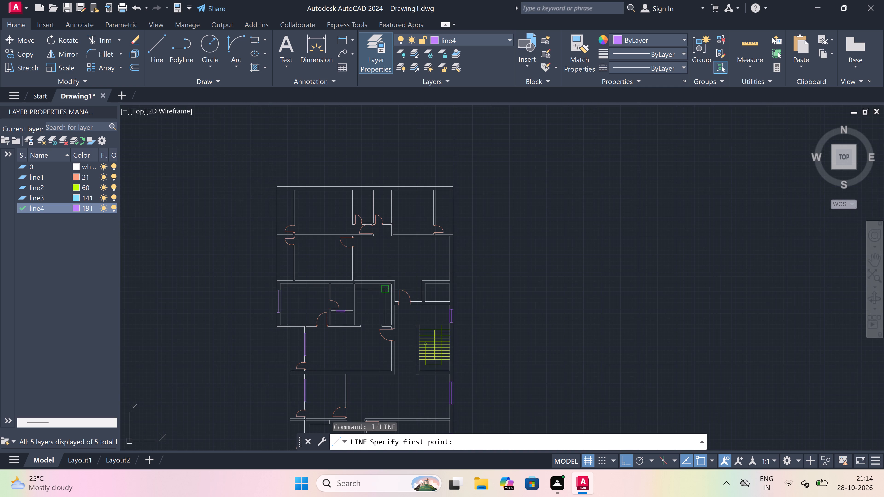
scroll(428, 224, "up", 1)
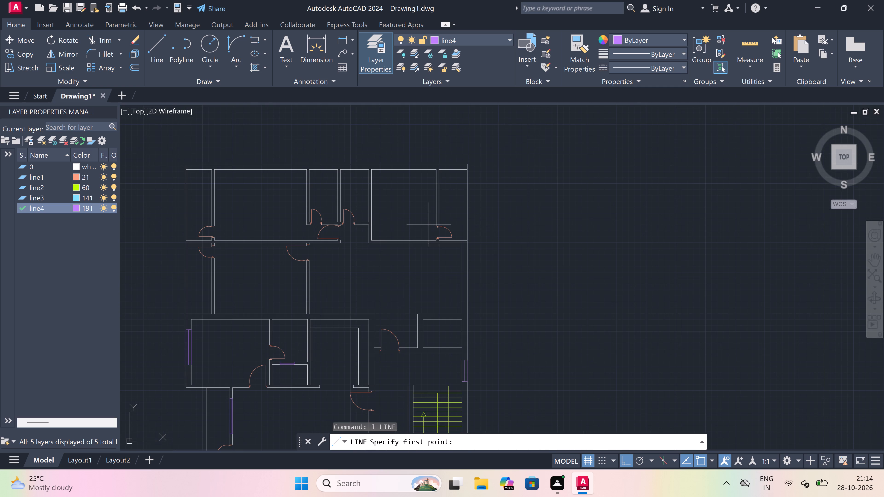
scroll(459, 262, "up", 3)
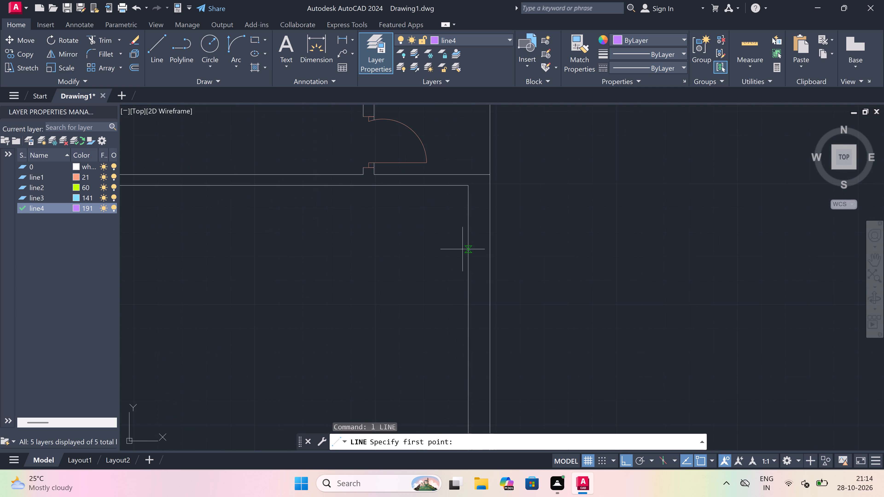
left_click_drag(466, 239, 473, 239)
left_click_drag(493, 235, 490, 233)
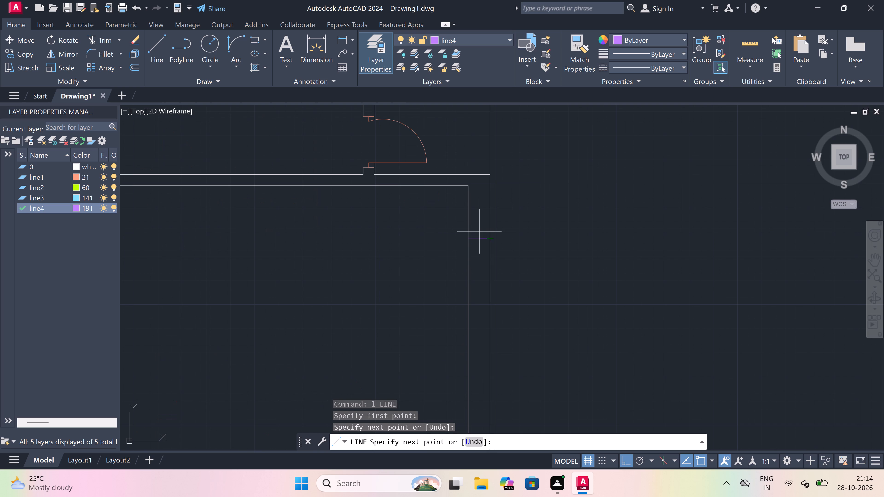
left_click(479, 235)
scroll(479, 235, "down", 2)
scroll(480, 289, "up", 1)
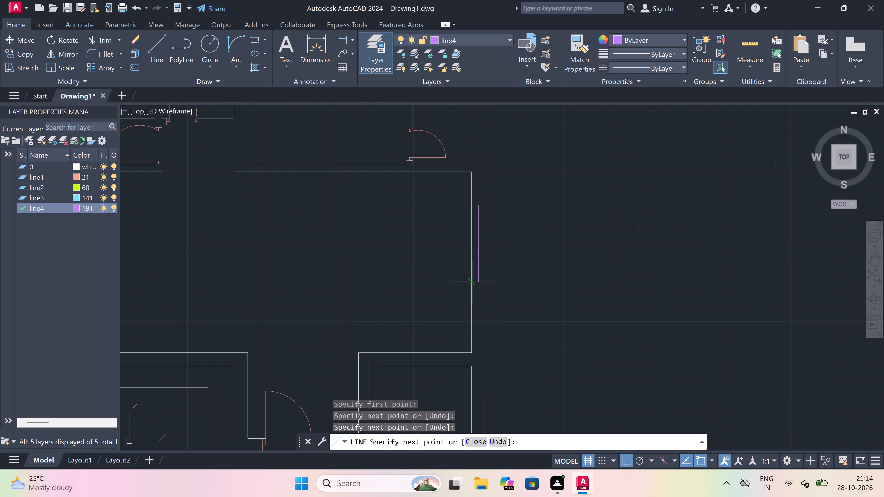
type("5'")
key("space")
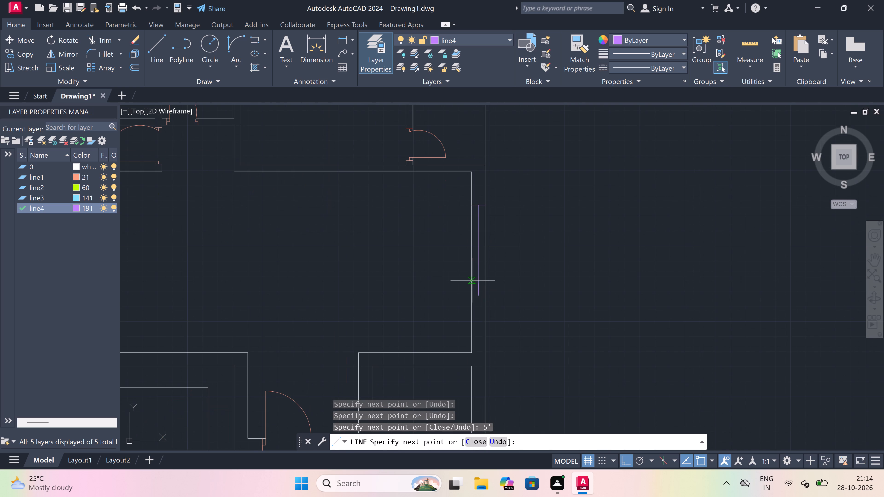
left_click(467, 291)
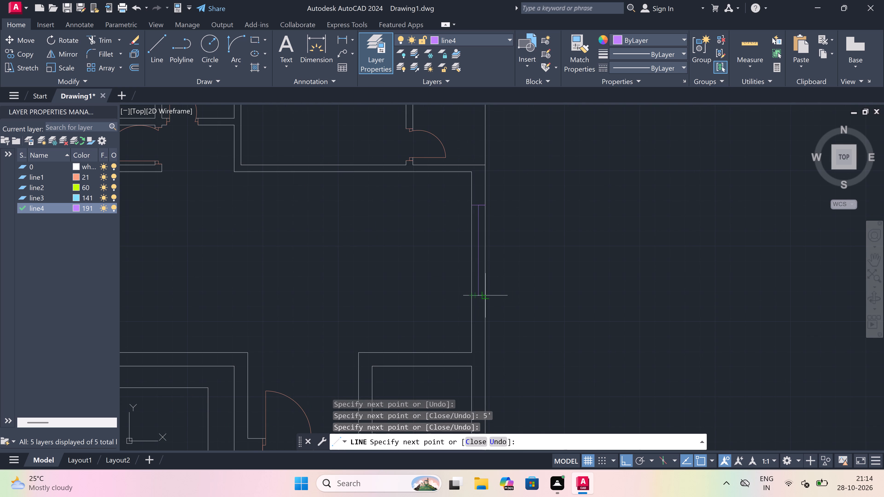
left_click(483, 294)
key("Escape")
Trim both wall faces between the new window's end lines to open the wall.
key("t")
key("r")
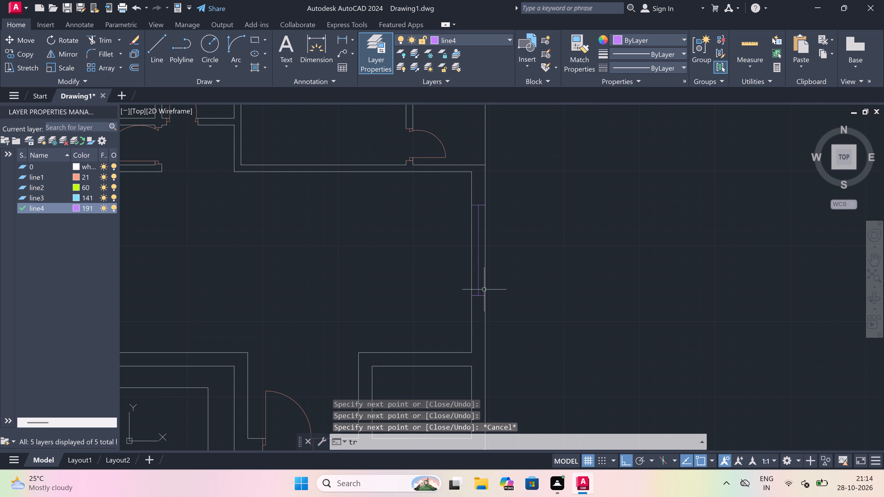
key("space")
left_click(486, 259)
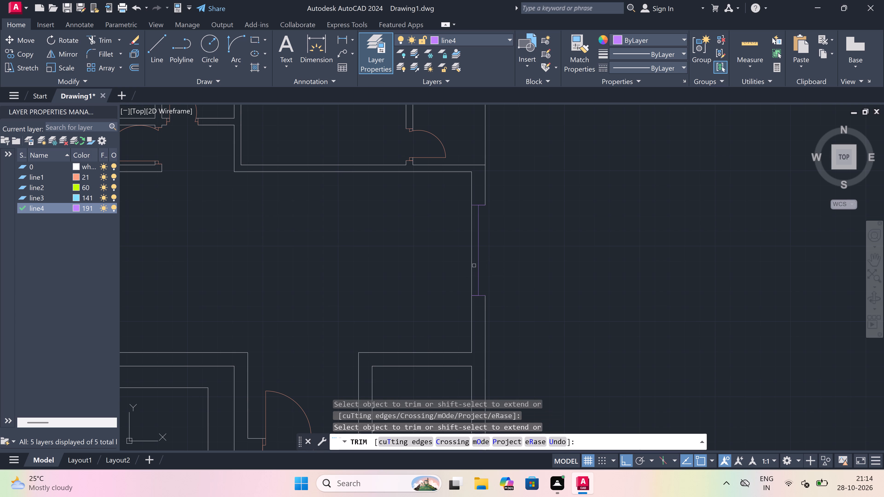
left_click(474, 266)
left_click(435, 277)
key("Escape")
Draw the window's outer and inner face lines between the wall ends on both sides of the opening.
type("l")
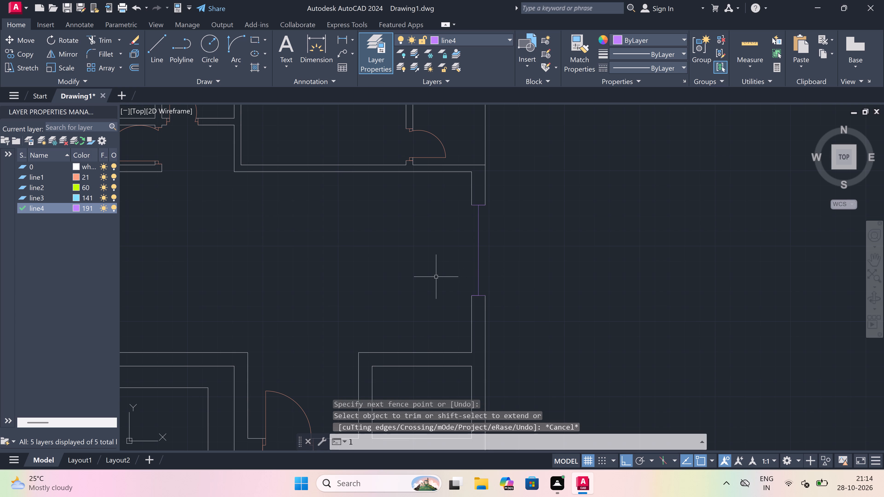
key("space")
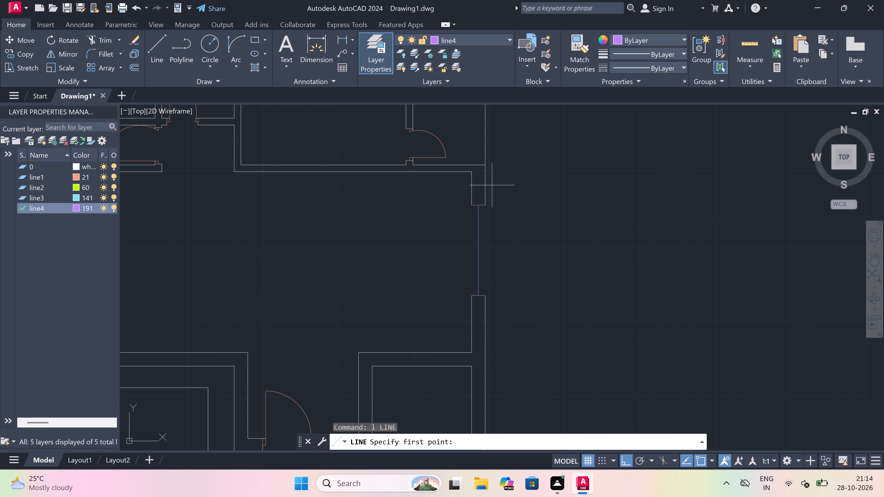
left_click(487, 206)
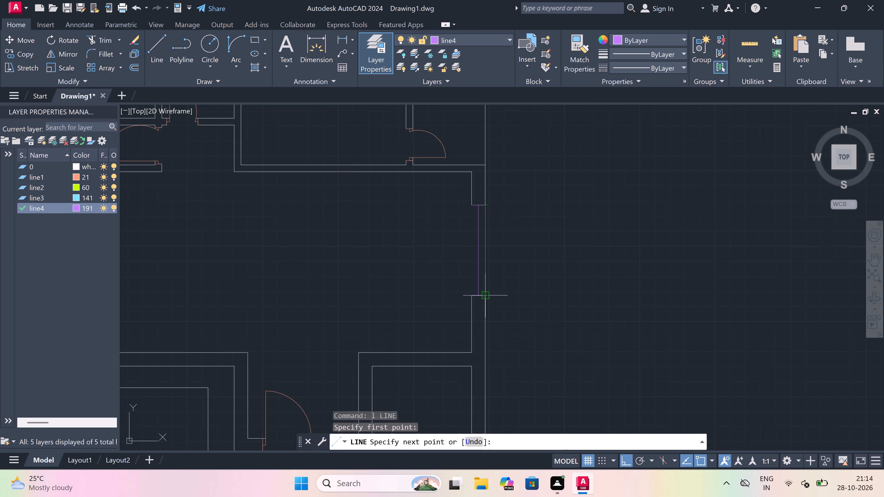
left_click(485, 293)
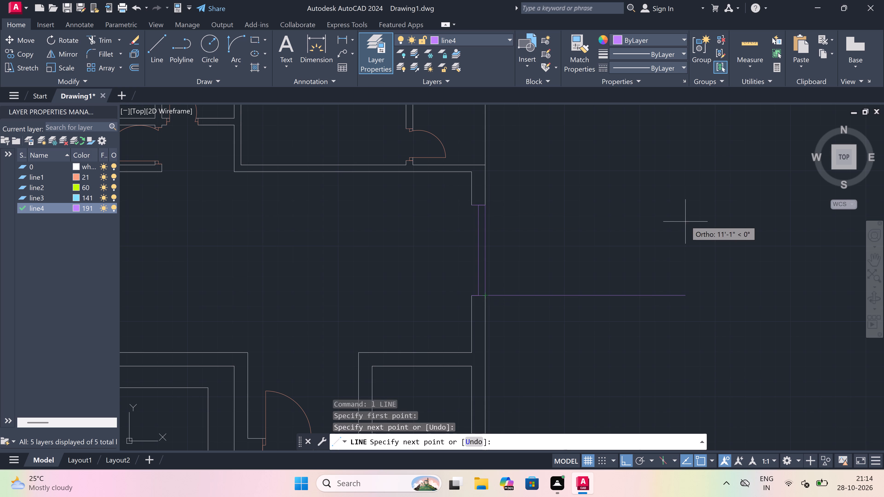
key("Escape")
key("space")
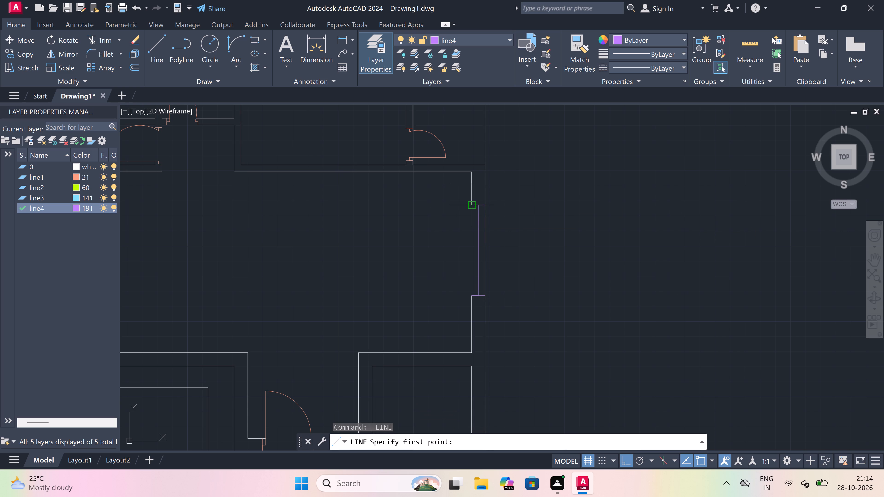
left_click(474, 206)
left_click_drag(471, 299, 475, 291)
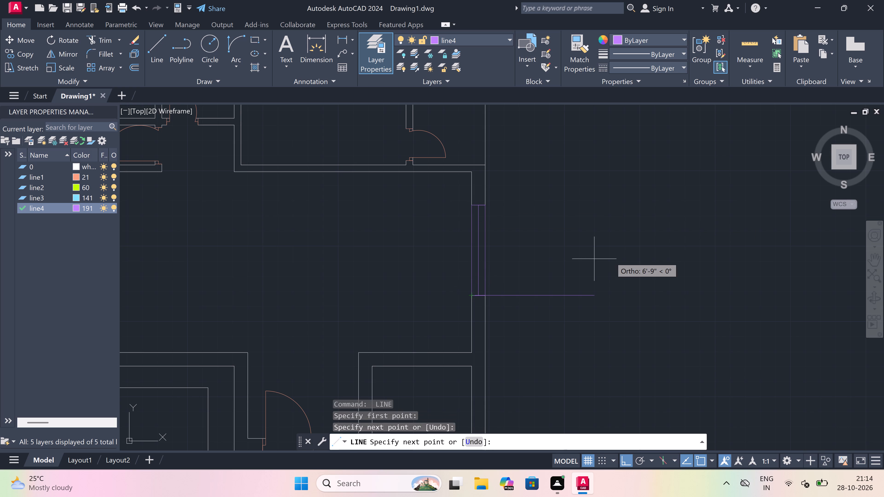
key("Escape")
scroll(542, 246, "down", 3)
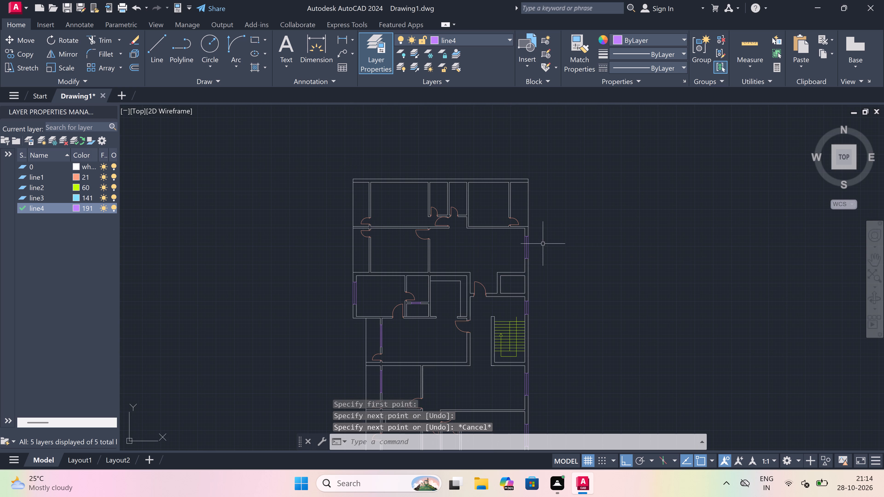
Extend the two wall lines to close both wall ends at the short wall stub west of the northeast room.
scroll(493, 168, "up", 1)
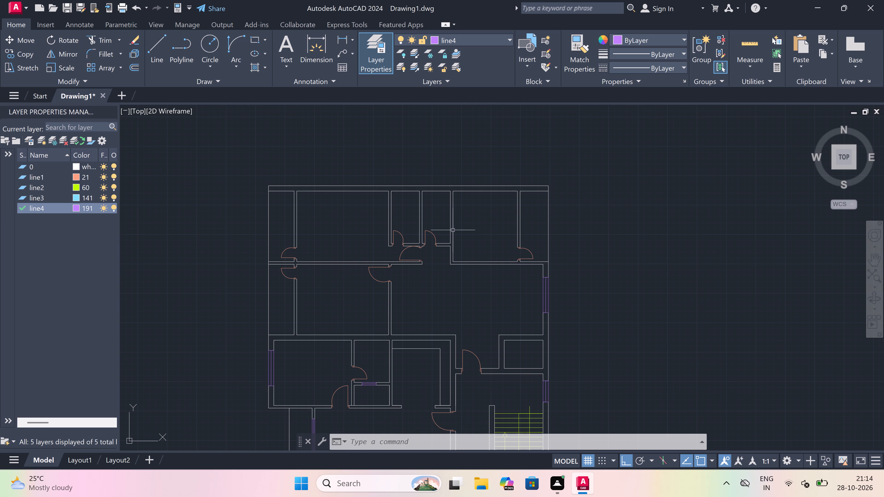
scroll(453, 233, "up", 2)
type("ex")
key("space")
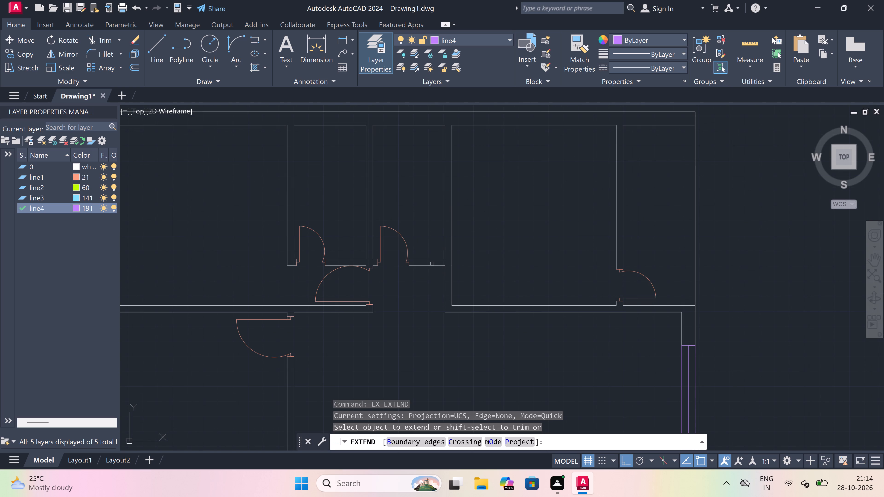
left_click(433, 265)
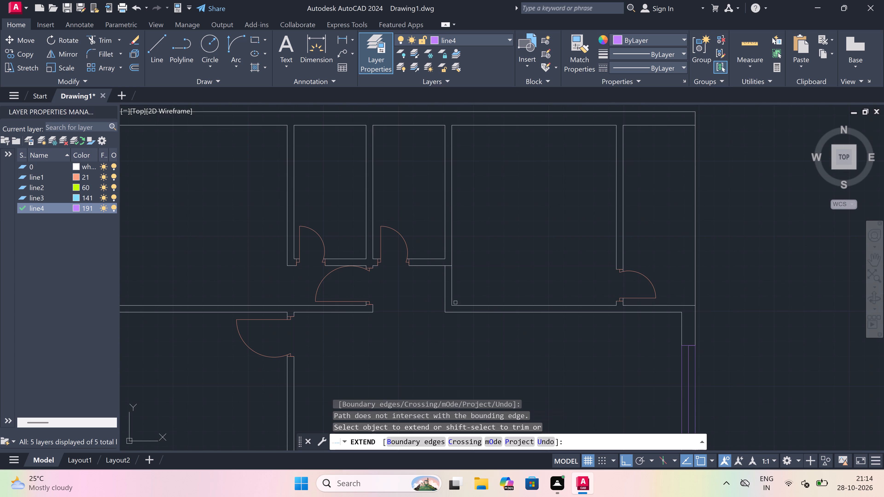
left_click(457, 305)
key("Escape")
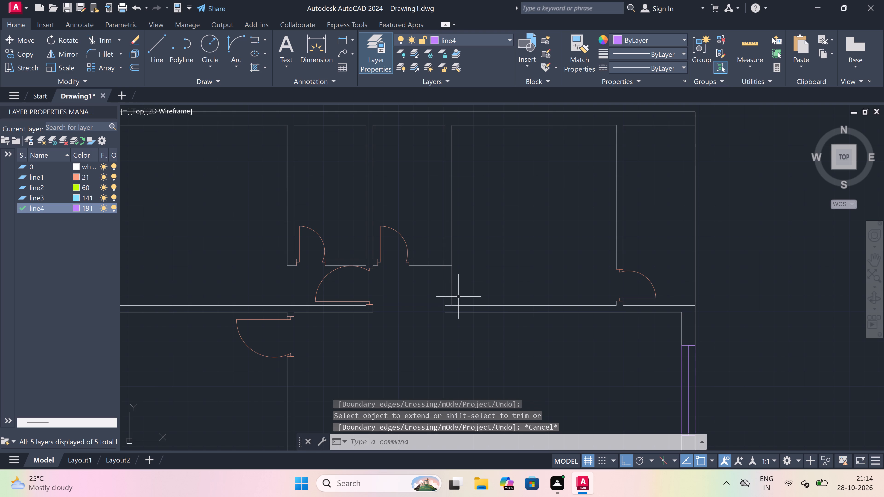
Trim away both lines of the short vertical wall stub to open a passage into the northeast room.
type("tr")
key("space")
left_click(459, 285)
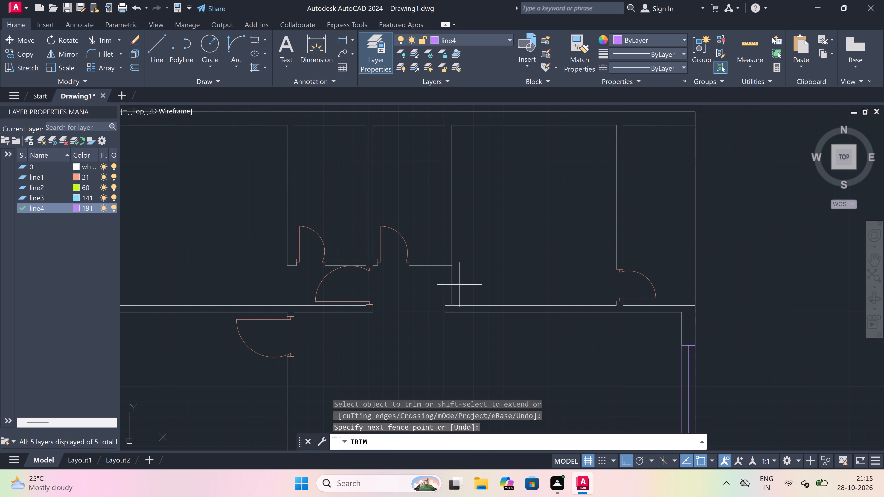
left_click(433, 288)
key("Escape")
scroll(451, 281, "down", 3)
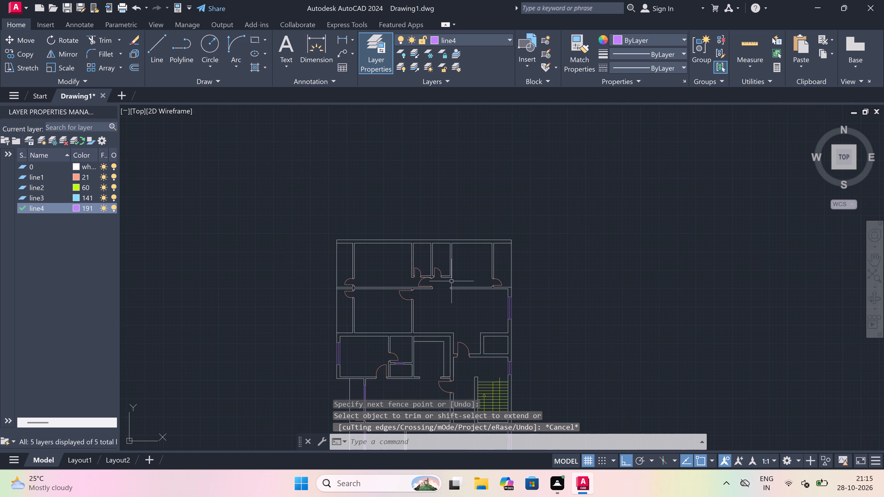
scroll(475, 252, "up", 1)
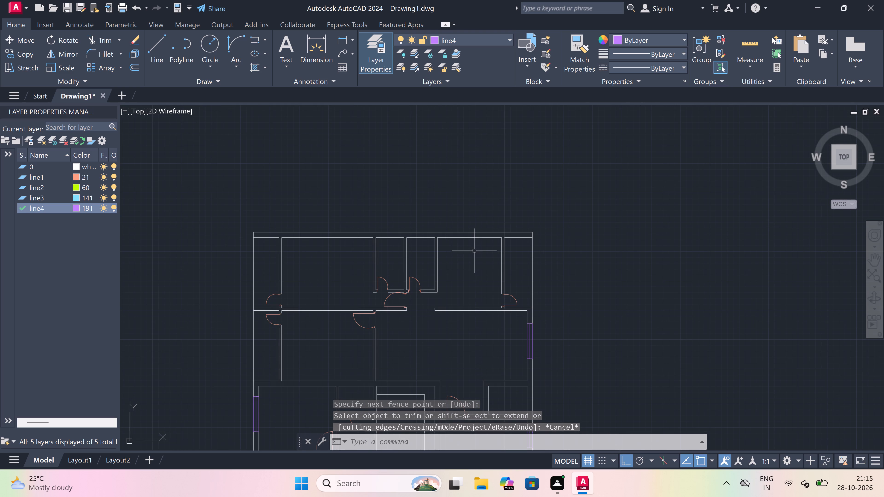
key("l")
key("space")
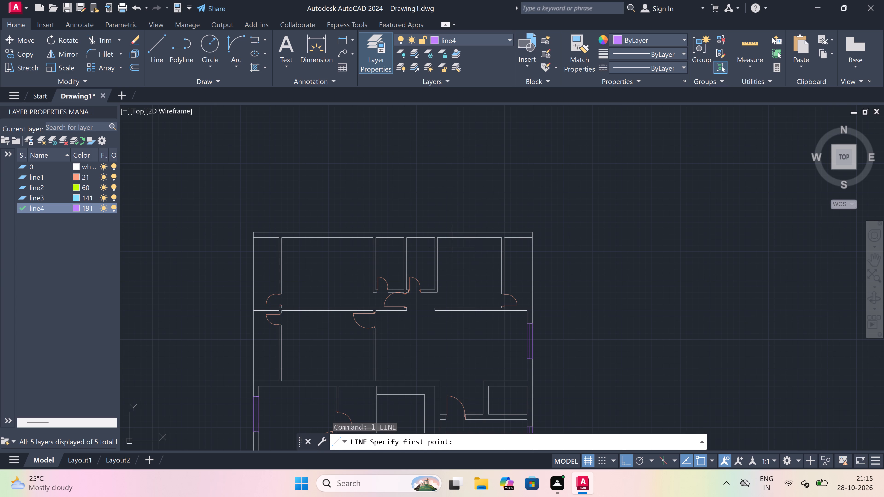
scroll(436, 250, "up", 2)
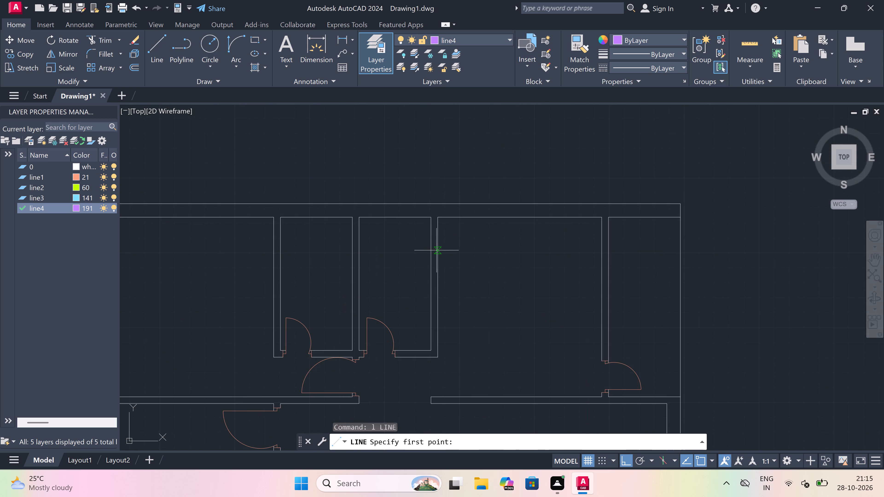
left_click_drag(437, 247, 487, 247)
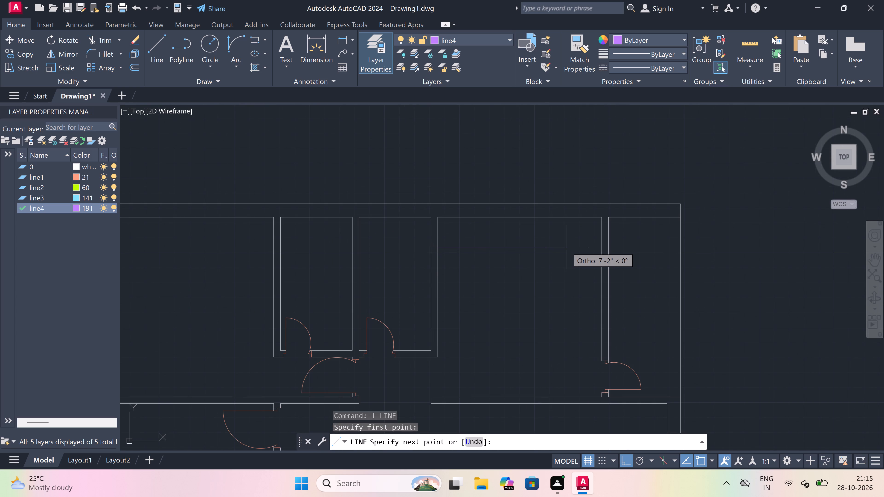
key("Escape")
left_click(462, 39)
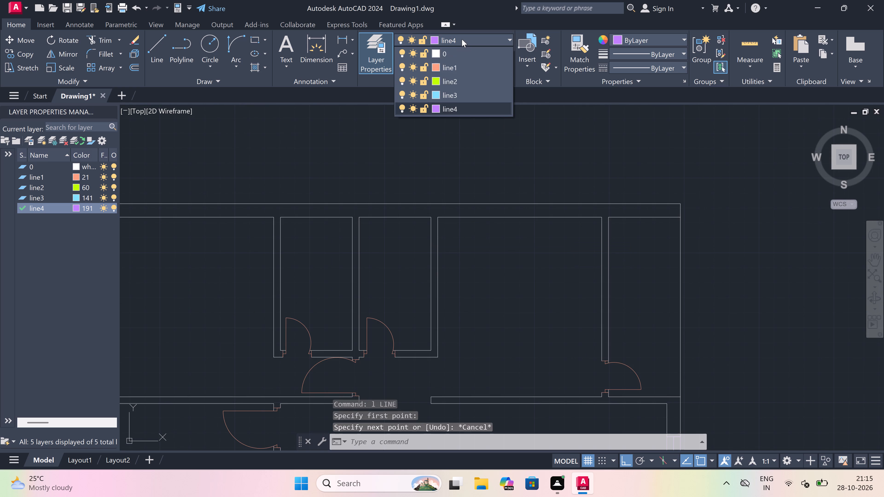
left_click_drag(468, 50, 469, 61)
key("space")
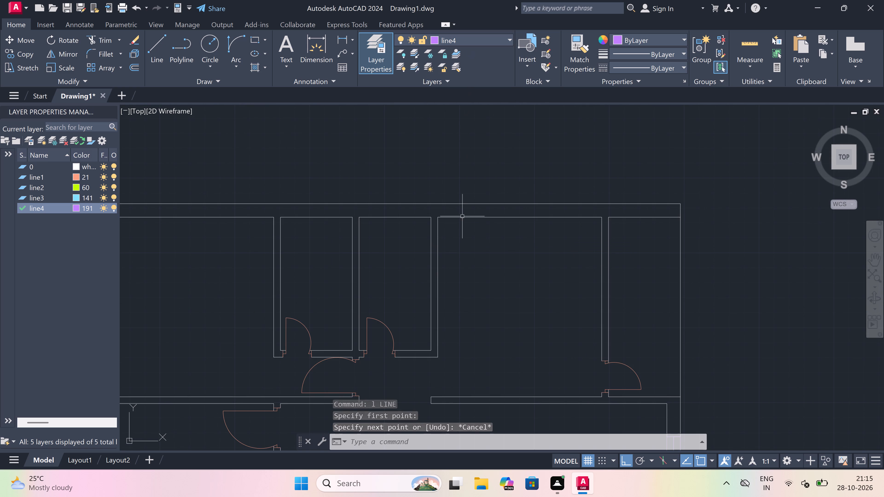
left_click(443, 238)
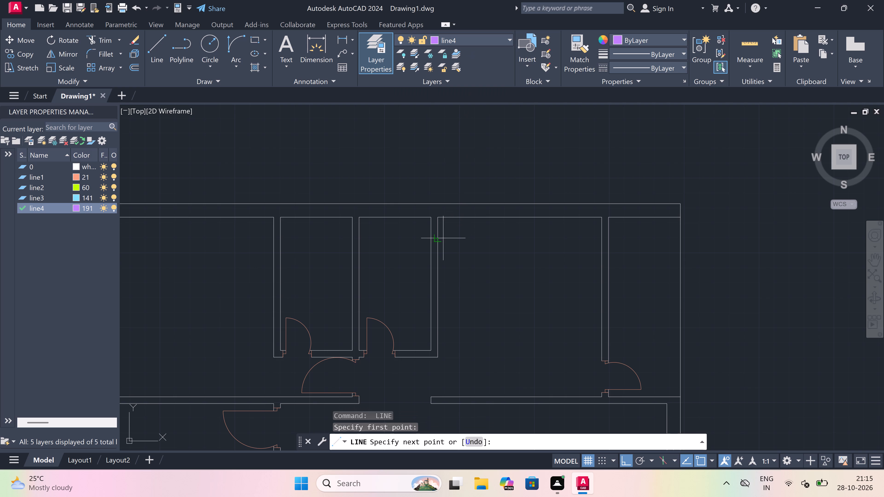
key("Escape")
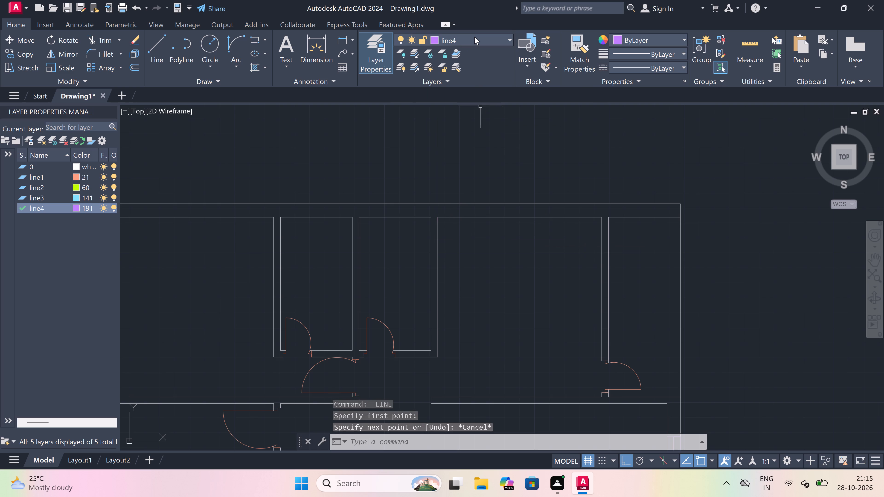
On layer 0, draw an L-shaped counter edge in the northeast room, about 7'-10" along the north wall, turning south and ending at the east partition.
left_click(475, 36)
left_click(477, 54)
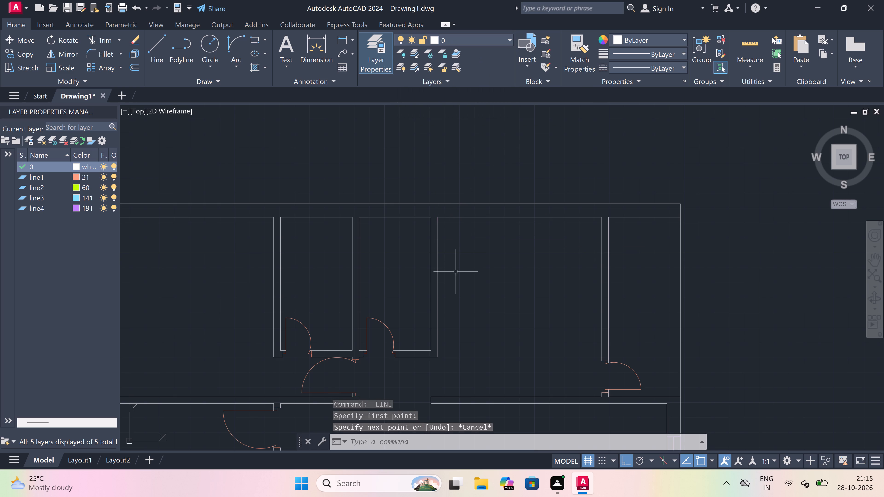
key("space")
left_click_drag(440, 242, 440, 242)
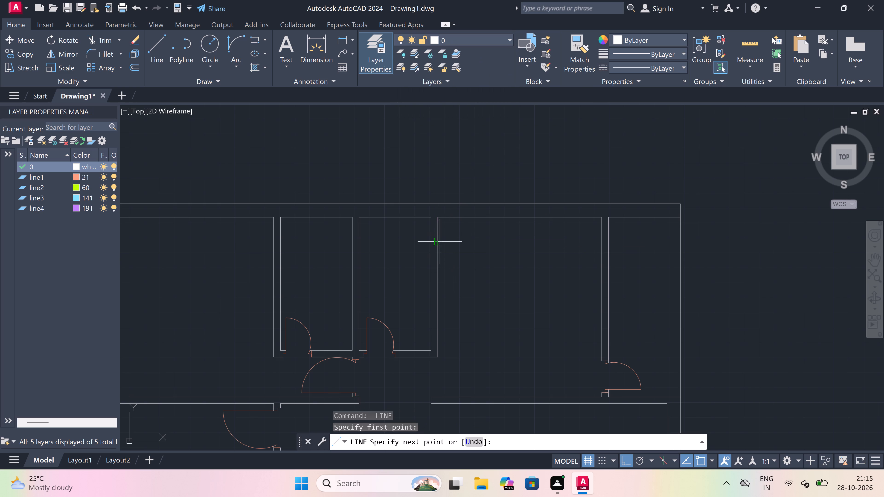
left_click_drag(440, 242, 452, 242)
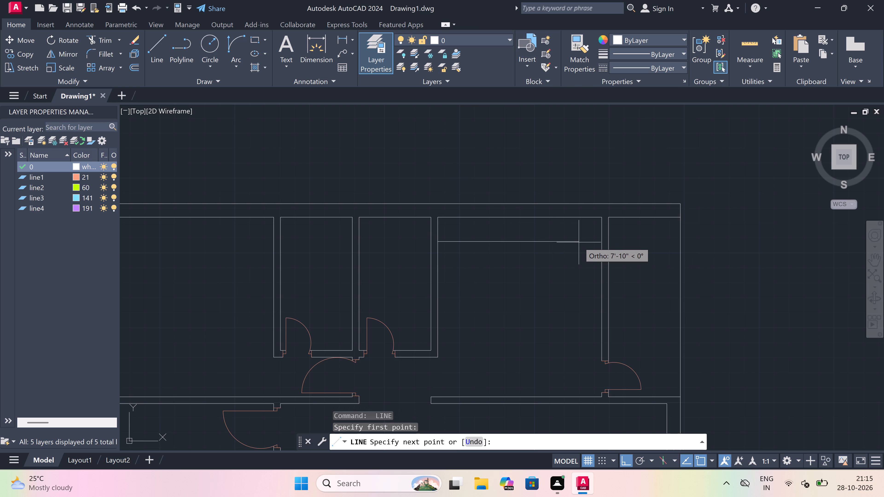
left_click(579, 240)
left_click_drag(578, 328, 581, 328)
left_click_drag(598, 326, 599, 324)
key("Escape")
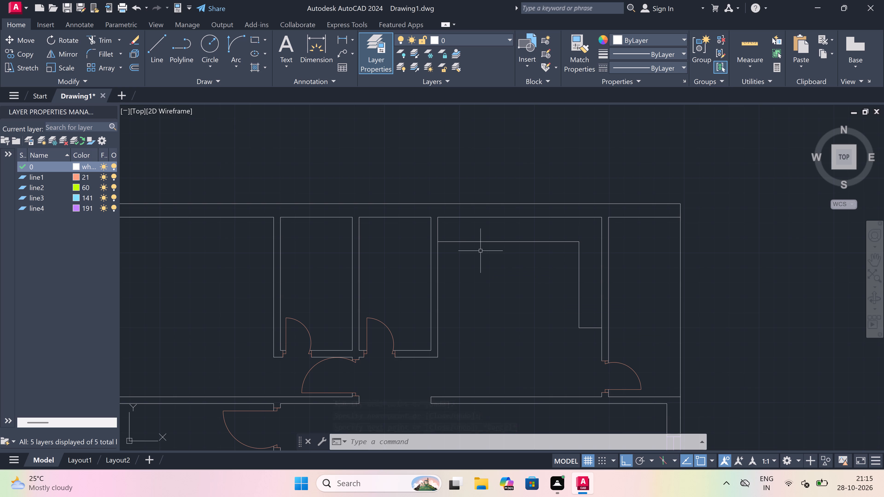
On layer line4, draw a 5' window centreline with jamb lines at both ends in the northwest room's north wall.
scroll(495, 243, "down", 5)
scroll(463, 245, "up", 3)
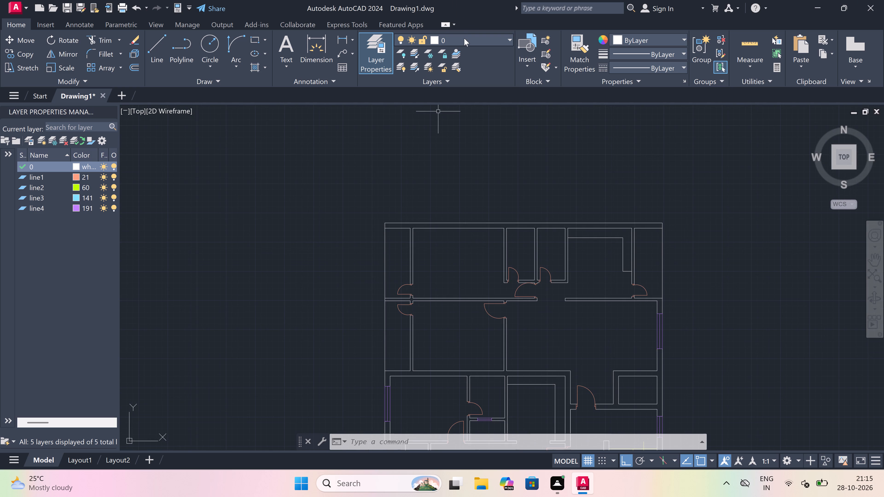
left_click(466, 37)
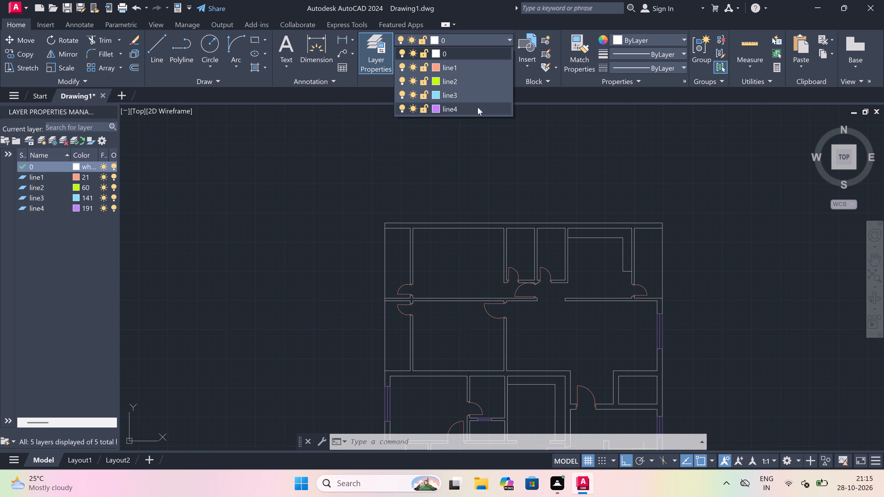
left_click(478, 106)
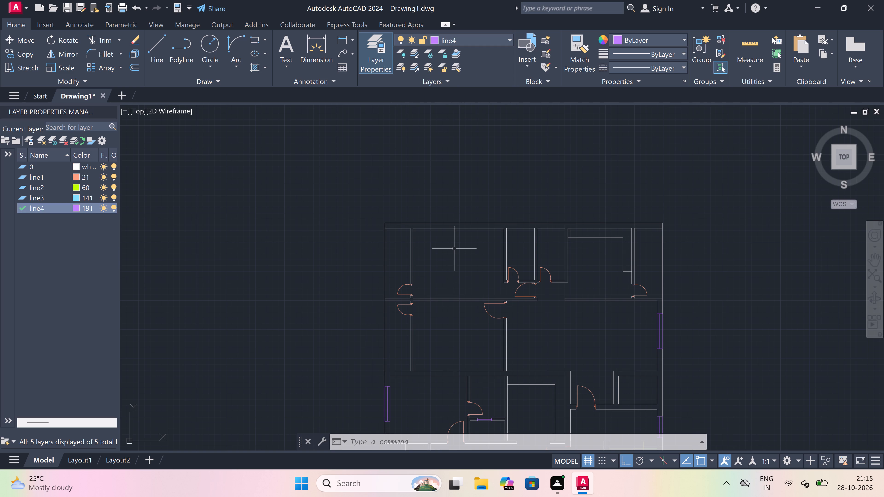
key("l")
key("space")
scroll(433, 220, "up", 2)
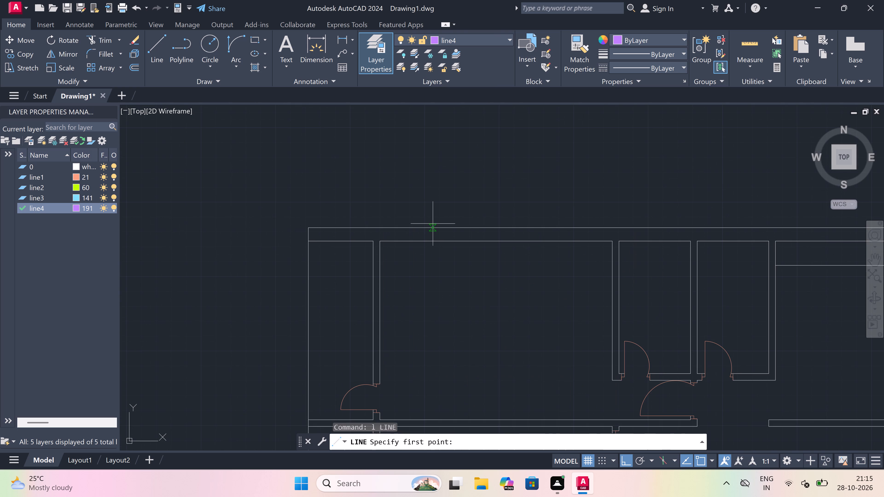
left_click_drag(437, 226, 437, 233)
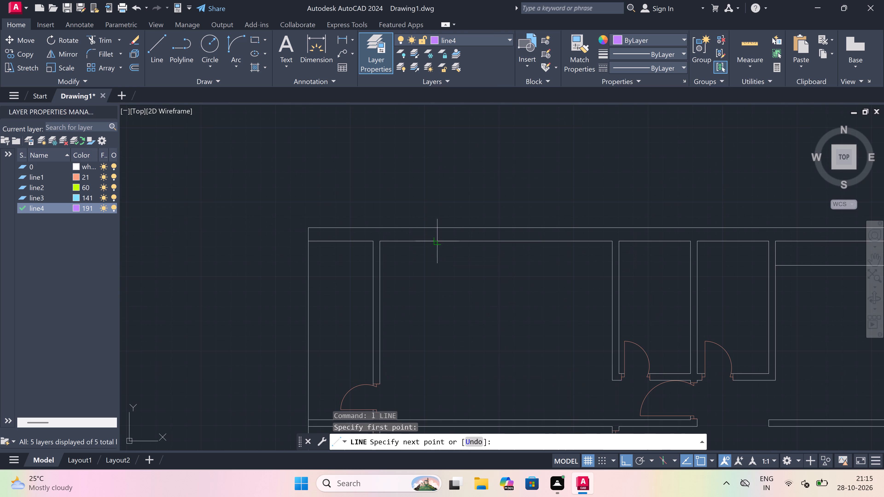
left_click(437, 240)
left_click_drag(437, 236, 454, 239)
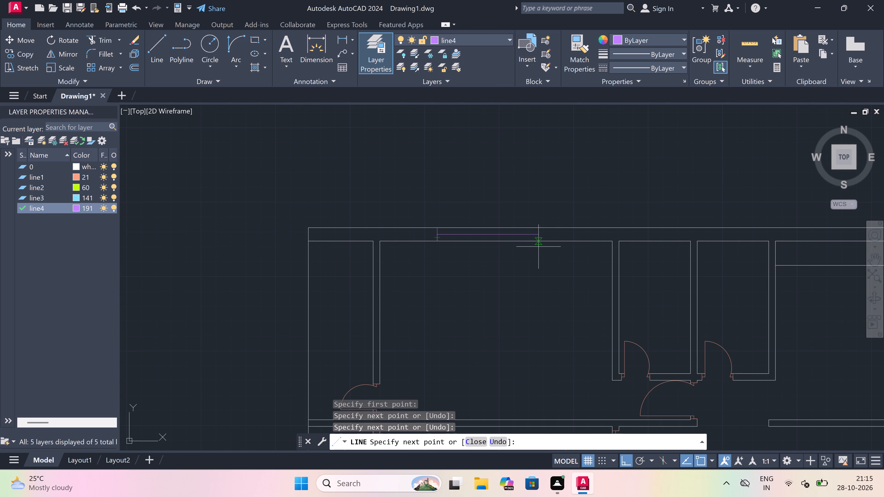
type("5'")
key("space")
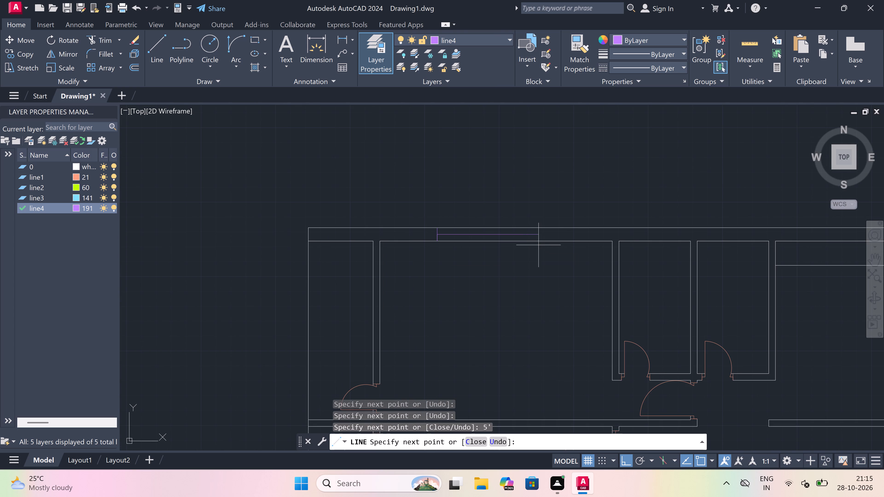
scroll(534, 227, "up", 4)
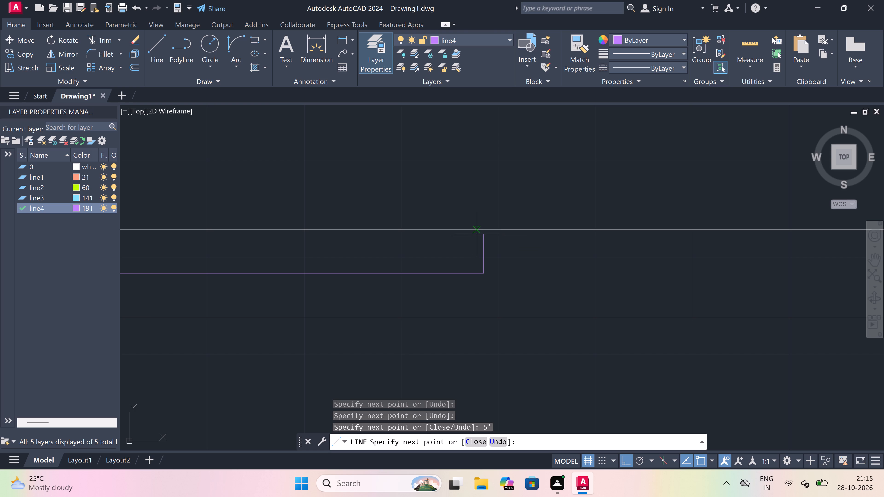
left_click(479, 229)
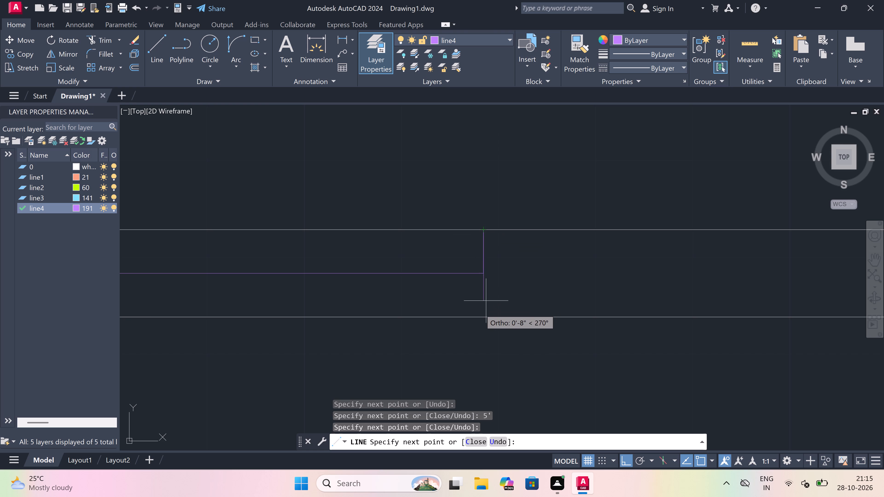
left_click(483, 318)
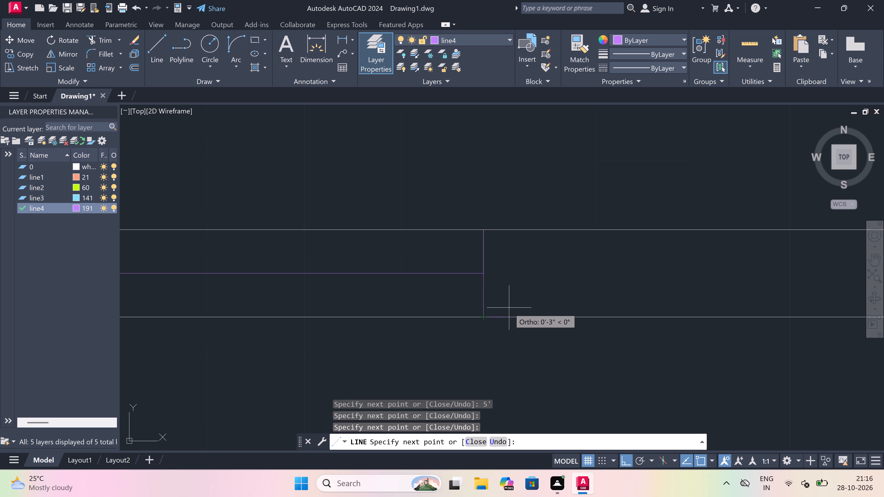
key("Escape")
Trim both wall lines between the jambs of the new north wall window.
type("tr")
key("space")
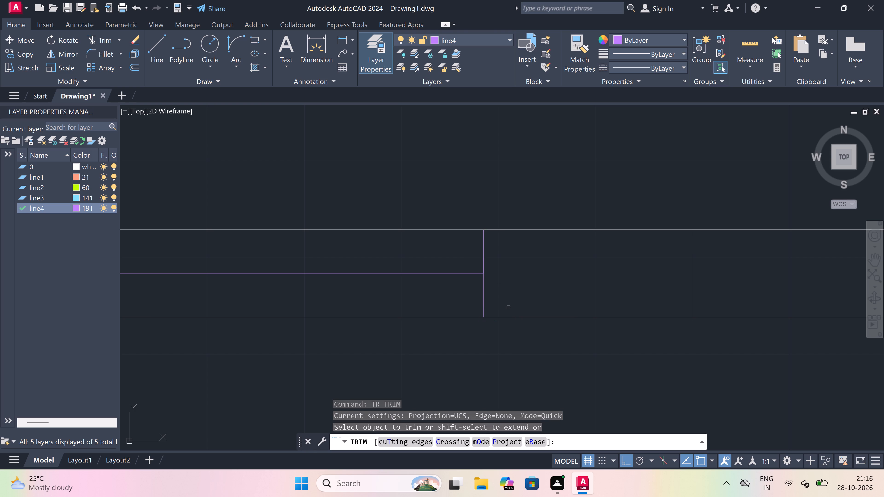
scroll(508, 307, "down", 3)
scroll(443, 306, "up", 1)
left_click(444, 306)
left_click_drag(405, 348, 405, 346)
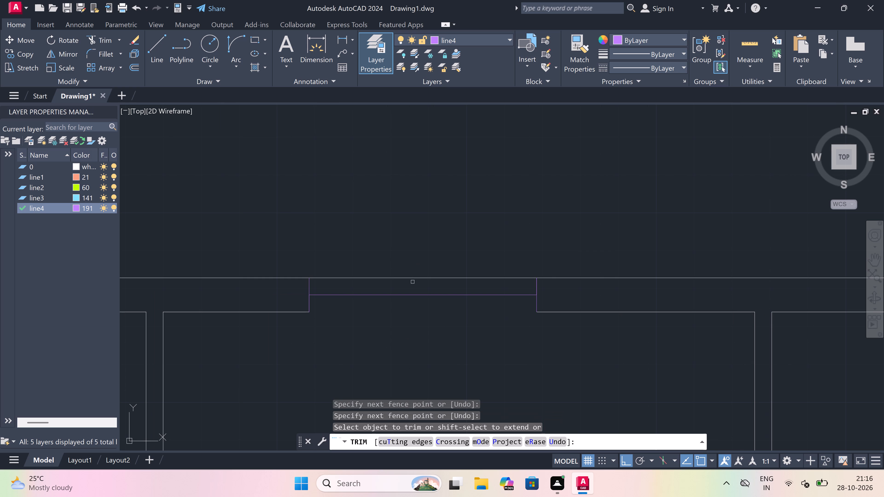
left_click_drag(413, 277, 413, 273)
key("Escape")
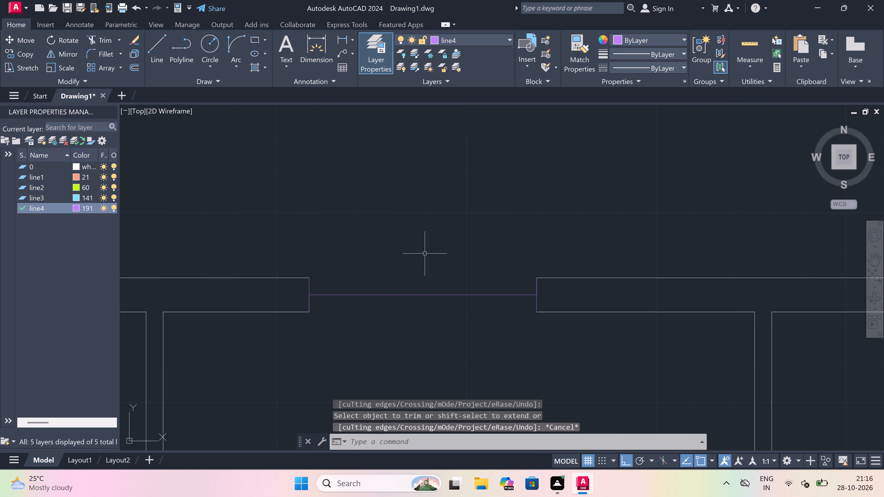
Draw the north window's outer and inner face lines between its two jambs.
key("l")
key("space")
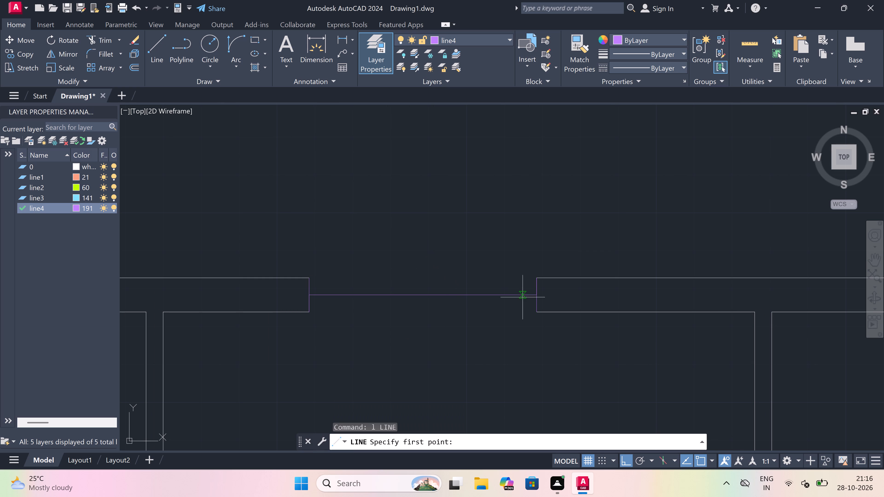
left_click_drag(539, 280, 537, 279)
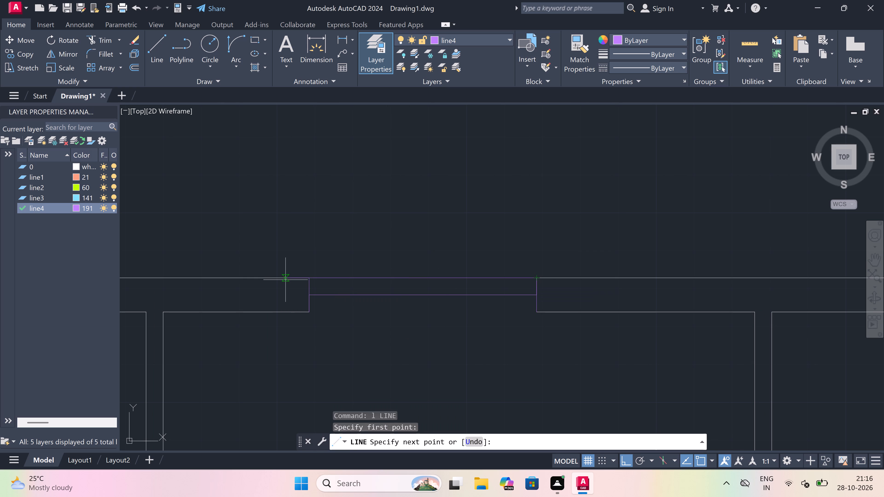
left_click_drag(315, 280, 316, 278)
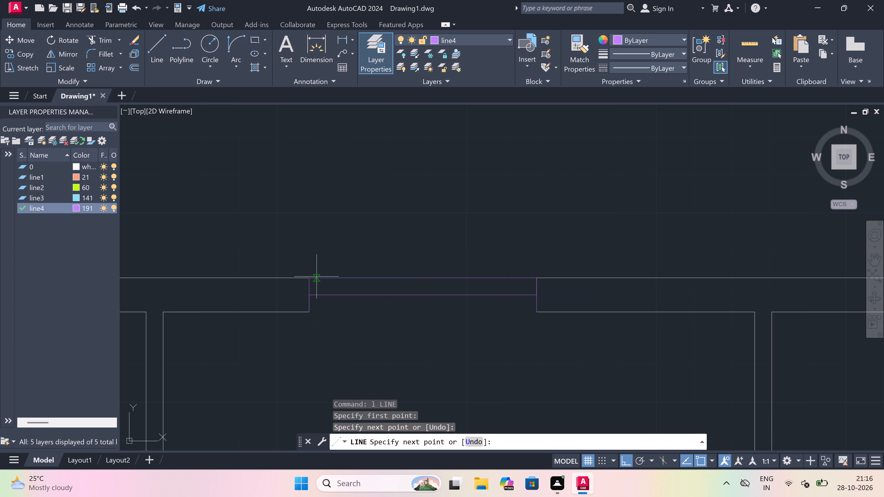
key("Escape")
key("space")
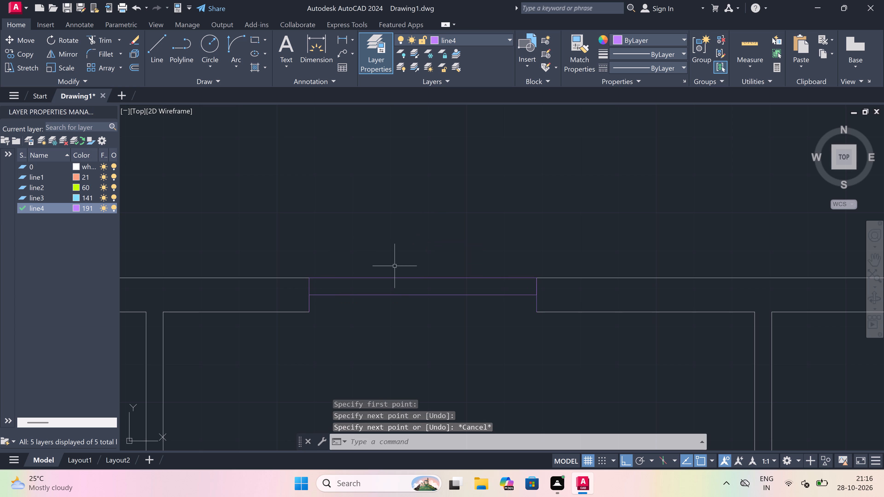
left_click_drag(311, 309, 326, 309)
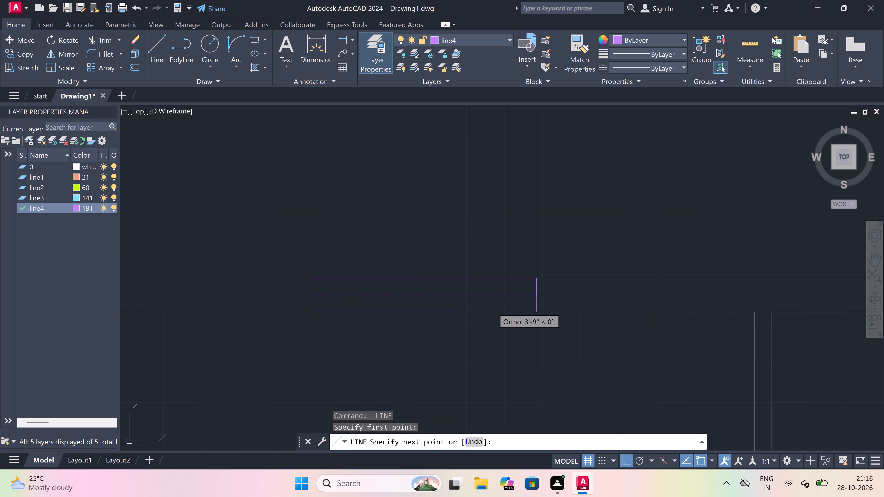
left_click(538, 313)
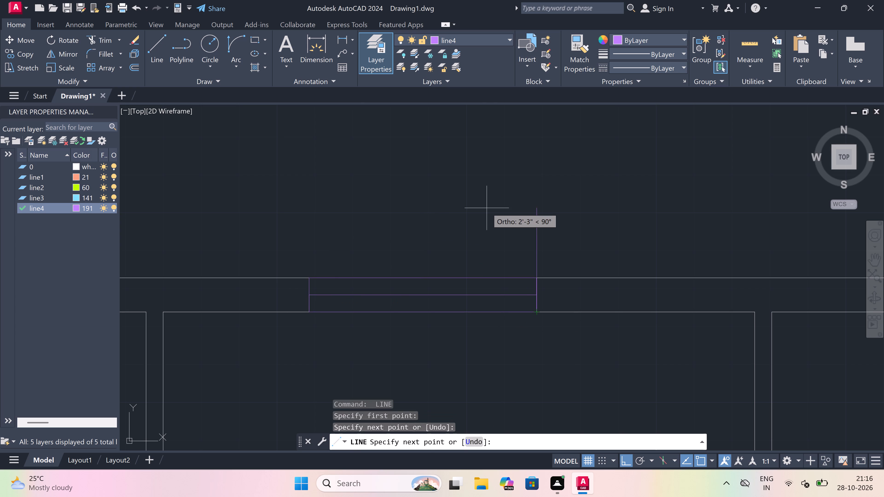
key("Escape")
Draw a 5' vertical window centreline with jamb lines at both ends in the northwest room's west partition, above the door.
scroll(393, 222, "down", 5)
key("space")
scroll(366, 240, "up", 1)
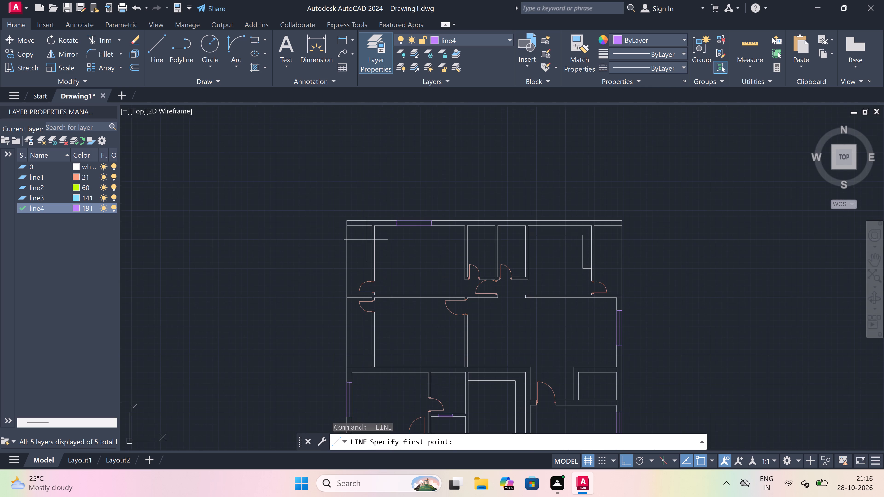
scroll(363, 231, "up", 3)
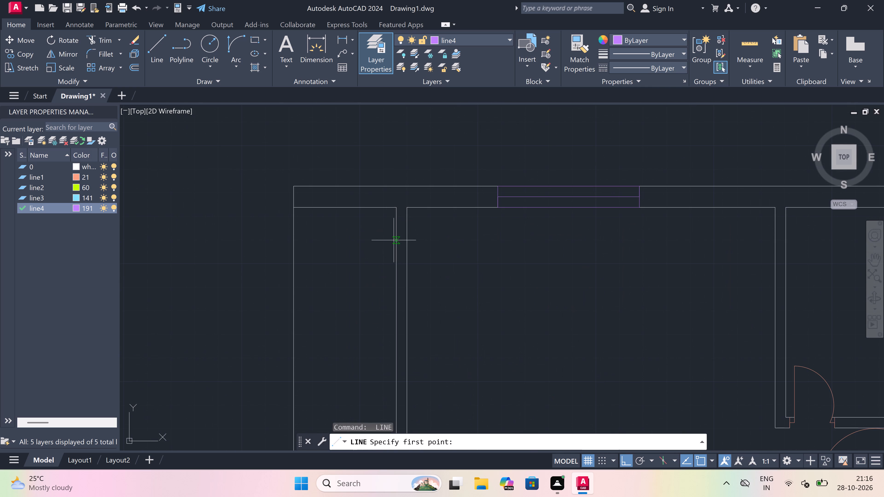
left_click(394, 240)
scroll(401, 240, "up", 2)
left_click(413, 239)
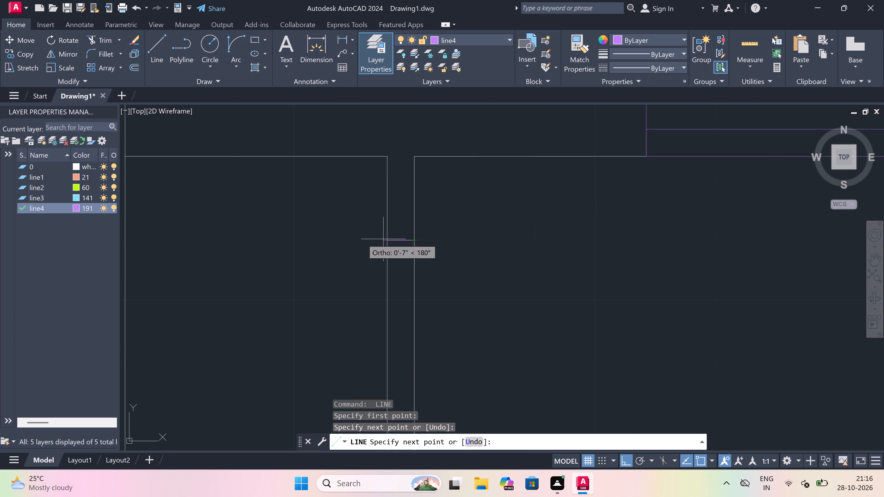
left_click(398, 238)
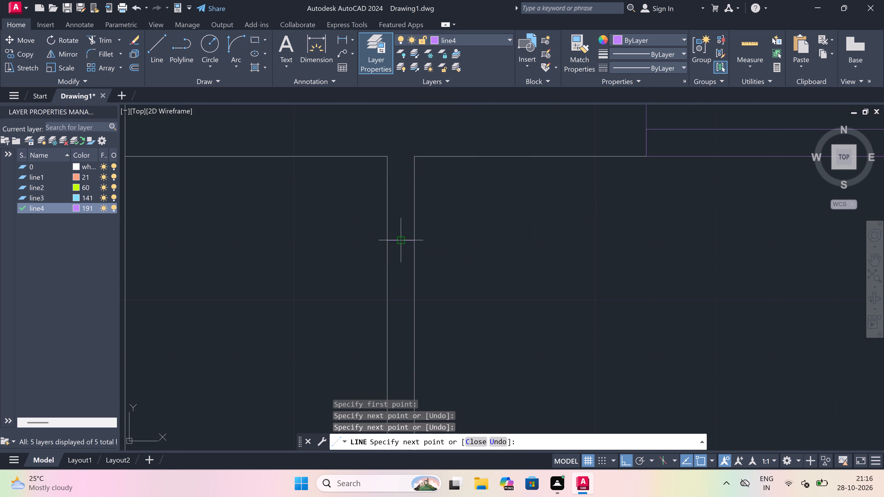
scroll(399, 238, "down", 3)
scroll(399, 253, "up", 3)
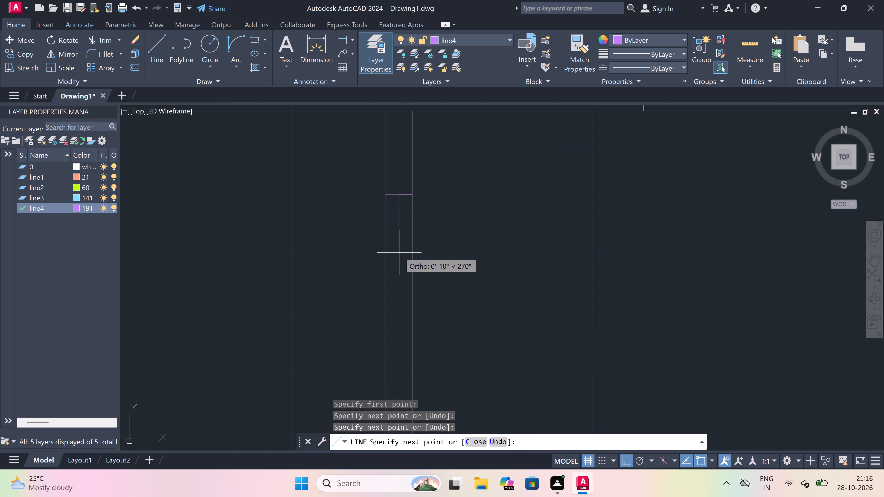
type("5'")
key("space")
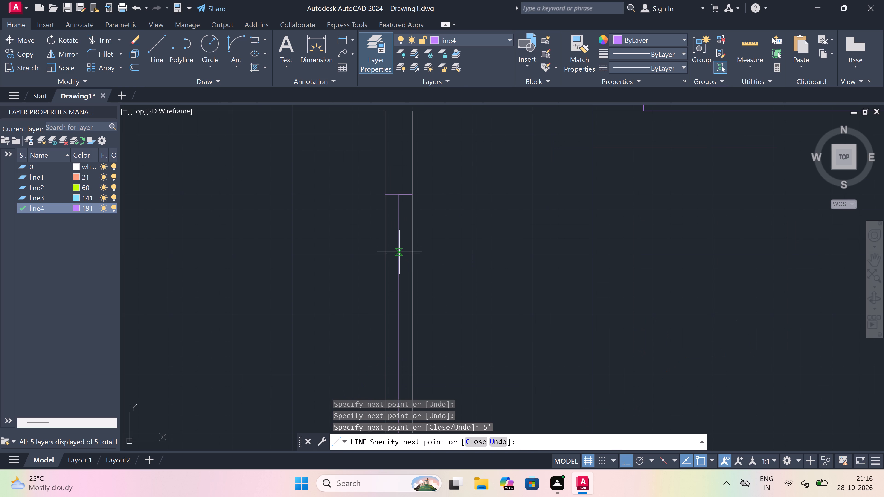
scroll(400, 252, "down", 1)
scroll(399, 309, "down", 3)
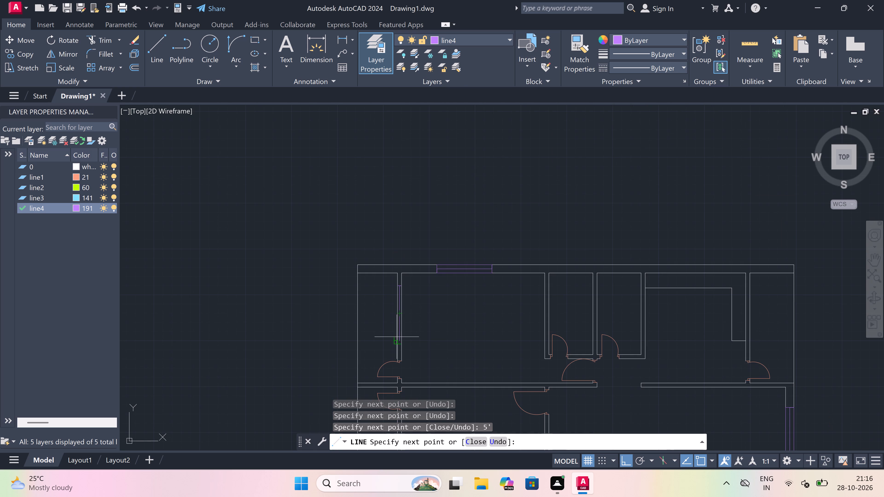
scroll(395, 344, "up", 3)
scroll(412, 332, "up", 3)
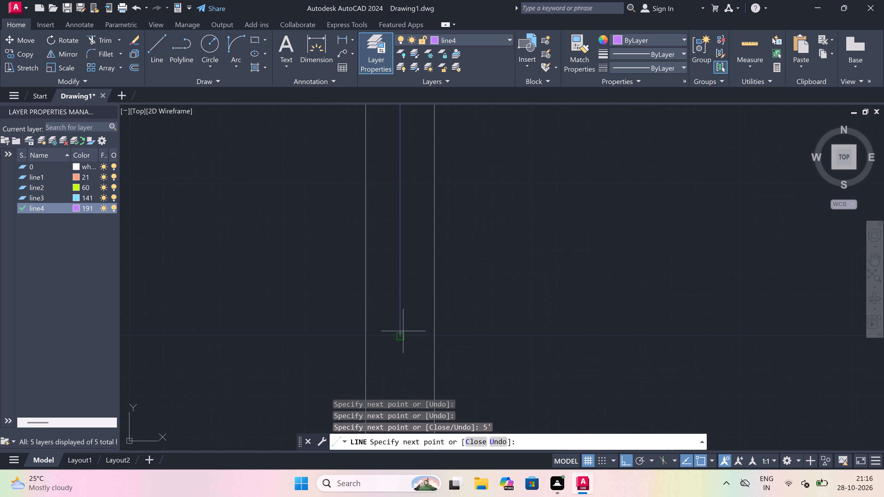
left_click_drag(369, 339, 375, 339)
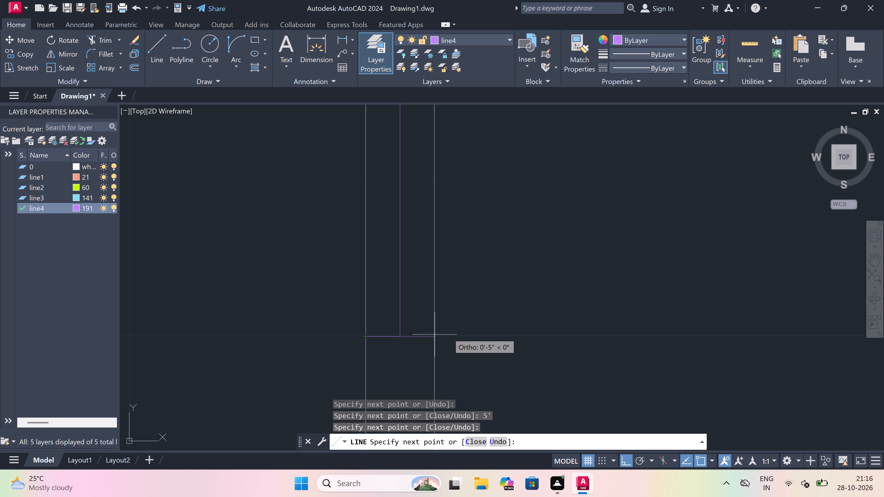
left_click(432, 337)
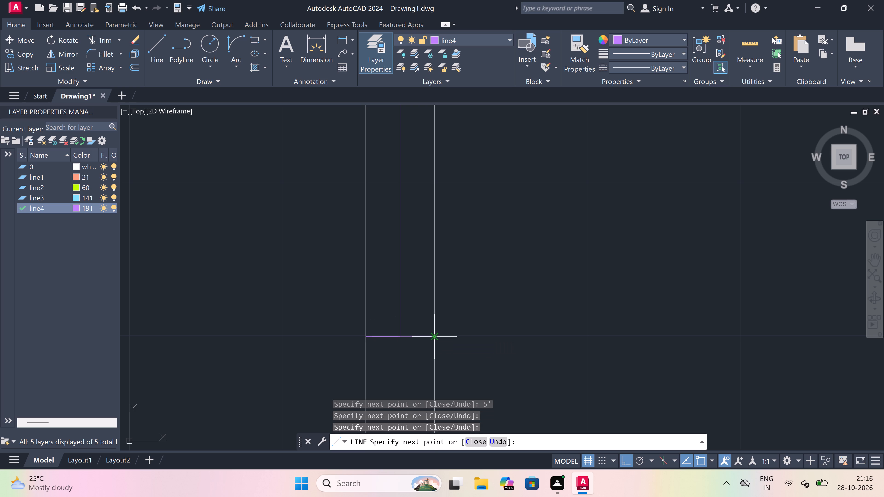
key("Escape")
Trim both wall lines between the jambs of the new west partition window.
type("tr")
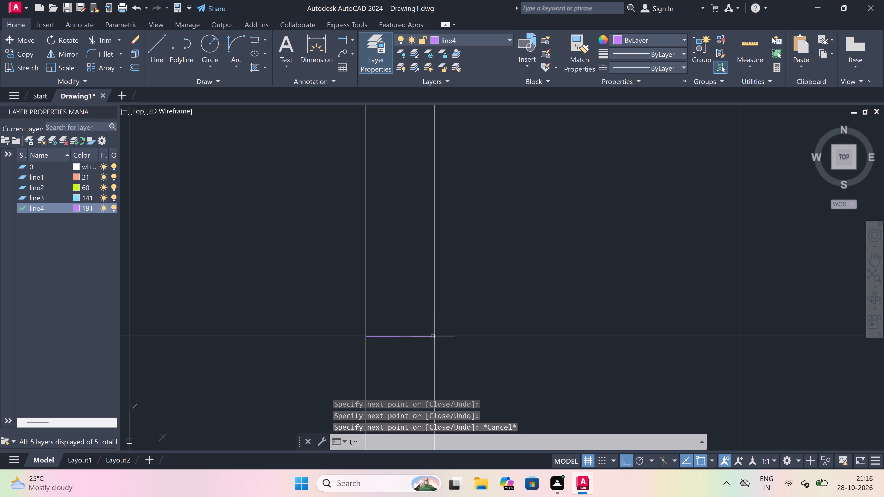
key("space")
scroll(365, 370, "down", 3)
scroll(361, 288, "down", 1)
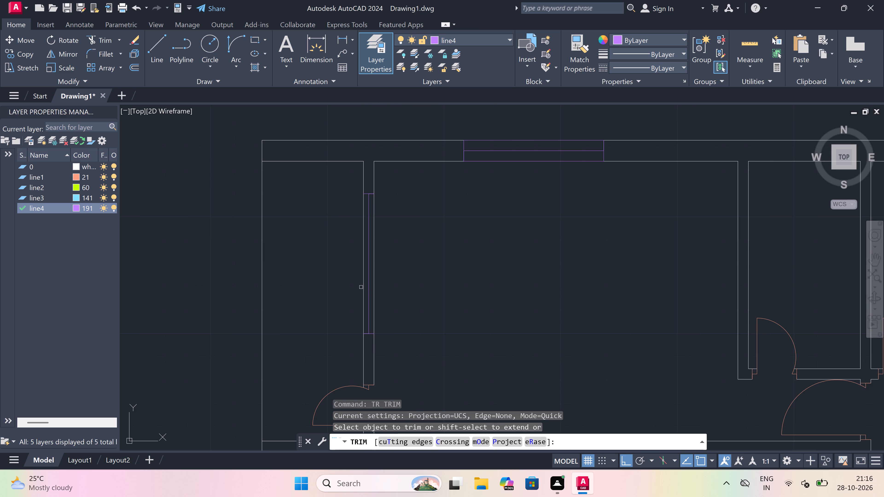
left_click(363, 284)
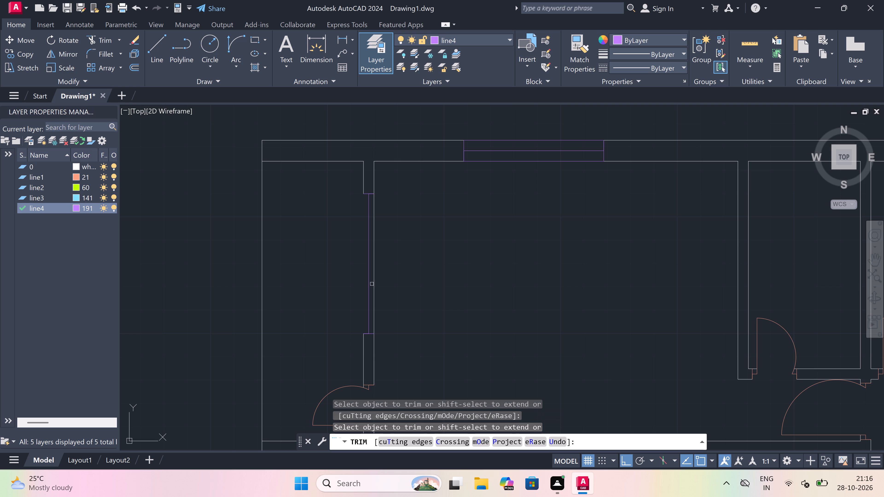
left_click(373, 282)
key("Escape")
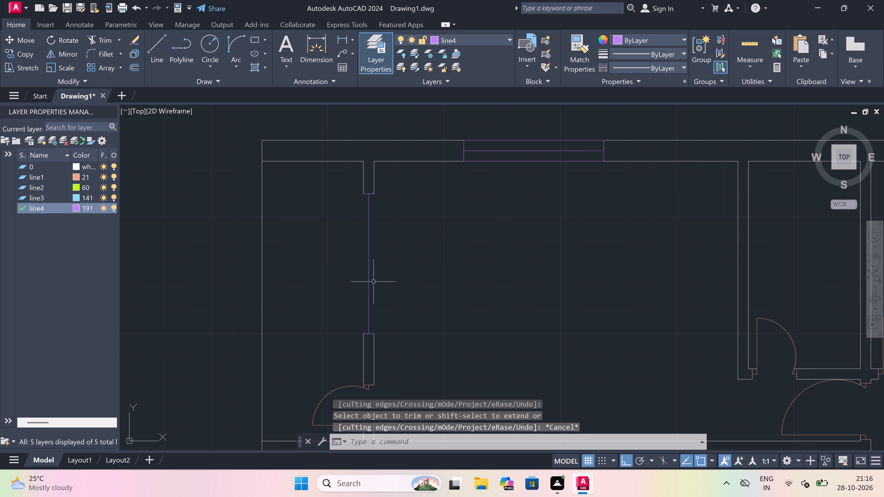
Draw the west partition window's two face lines between its upper and lower jambs.
key("l")
key("space")
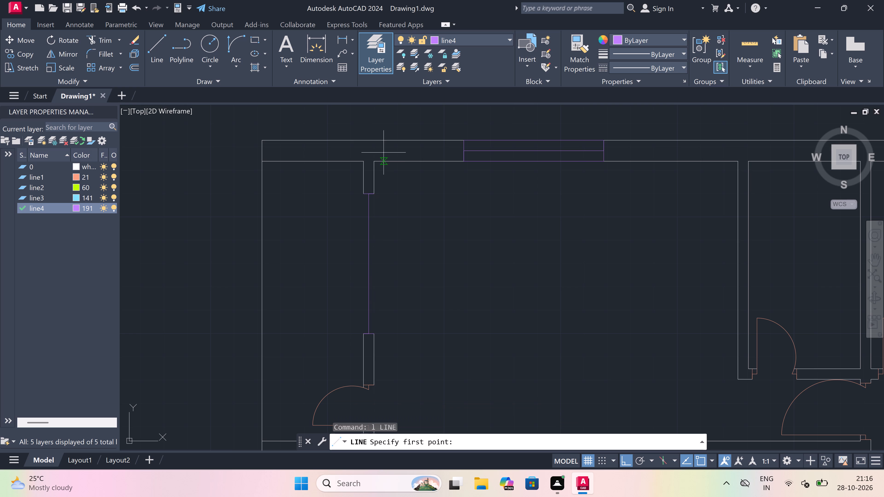
left_click(375, 193)
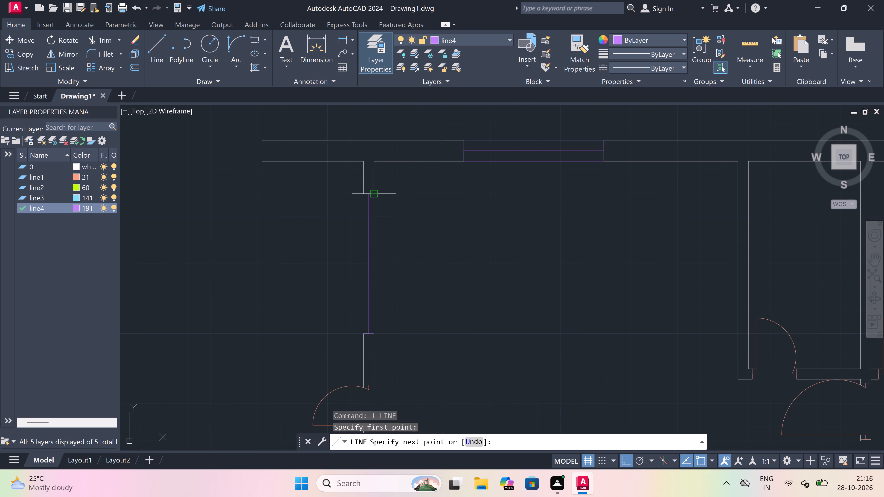
left_click_drag(378, 333, 378, 333)
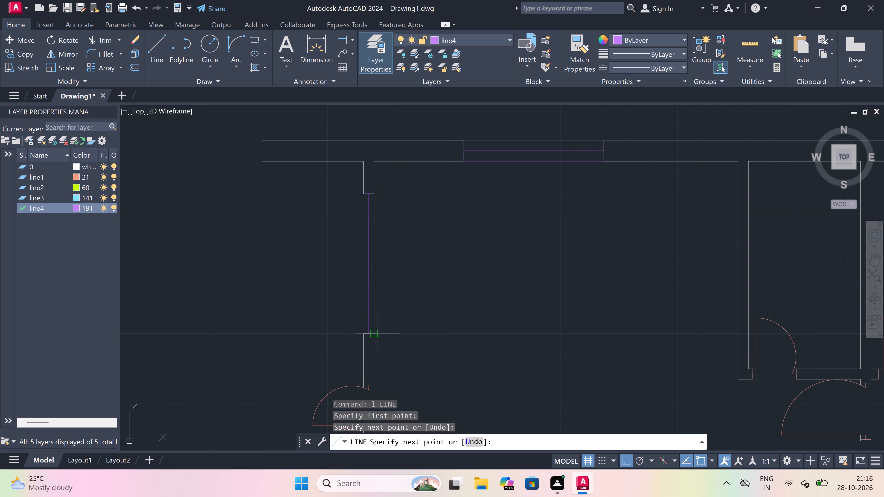
left_click_drag(378, 333, 395, 321)
key("Escape")
key("space")
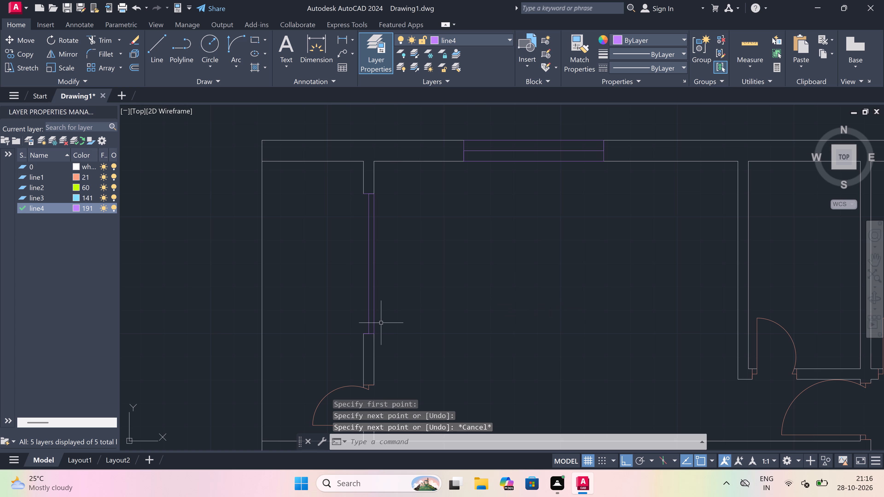
left_click_drag(362, 334, 362, 313)
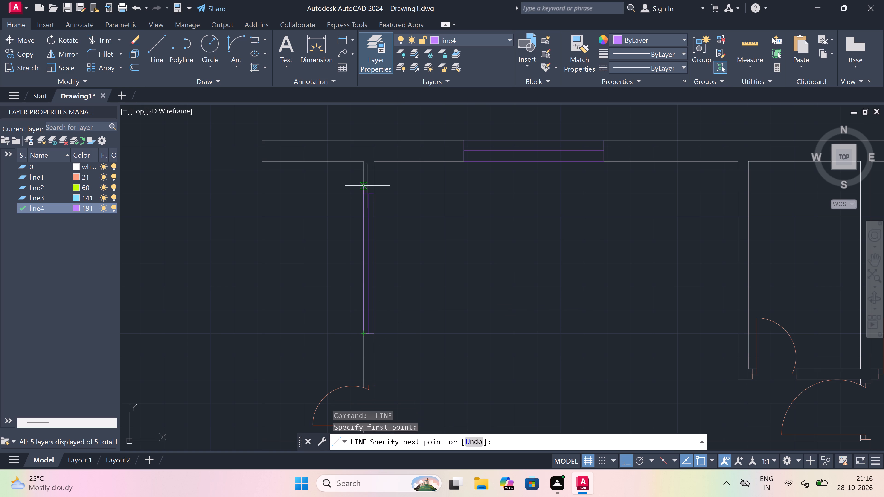
left_click_drag(361, 197, 363, 194)
key("Escape")
Draw a 2' window centreline with jamb lines at both ends in the north wall of the western small room.
scroll(379, 255, "down", 2)
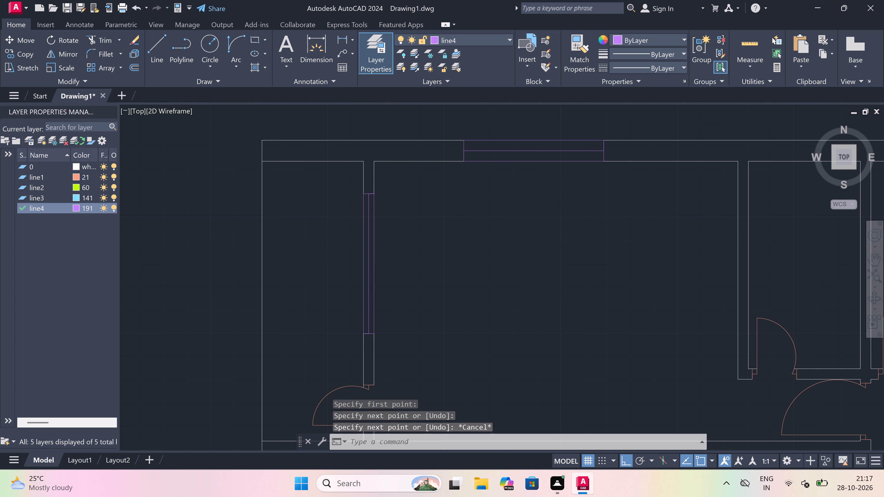
scroll(379, 256, "down", 3)
scroll(427, 241, "up", 3)
scroll(359, 258, "up", 2)
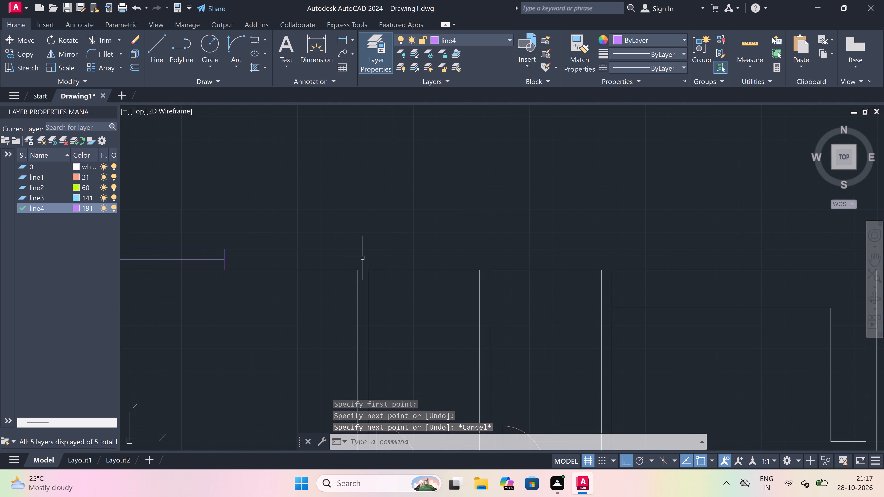
key("space")
left_click_drag(390, 269, 391, 266)
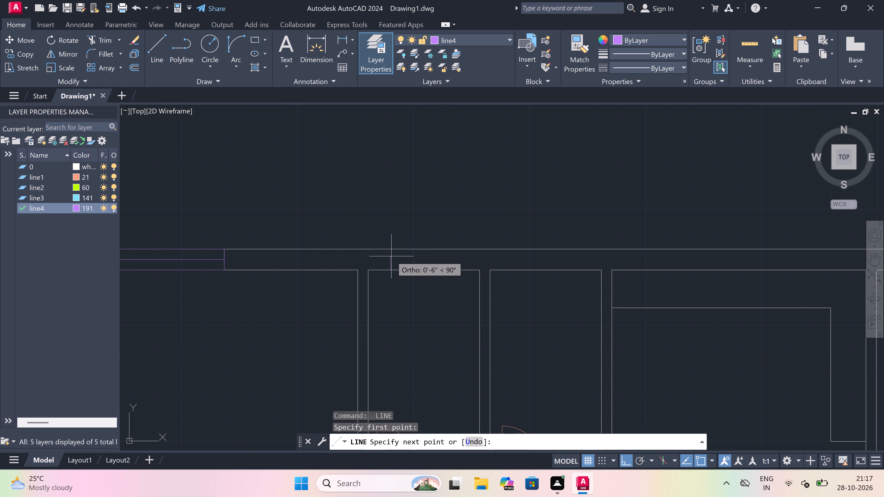
left_click(391, 254)
left_click(392, 260)
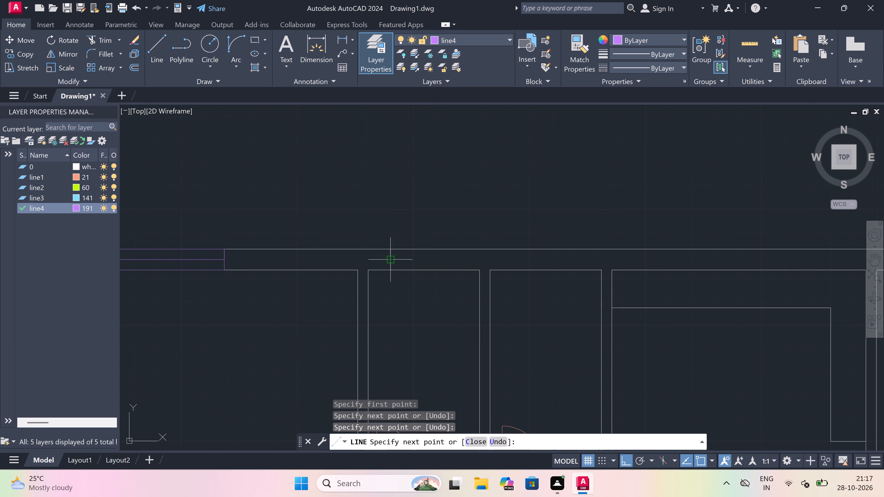
scroll(393, 259, "up", 2)
type("2'")
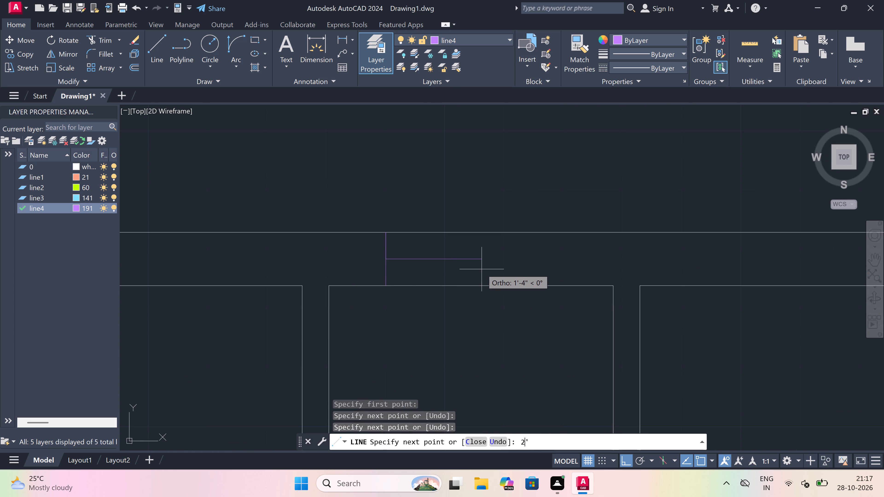
key("space")
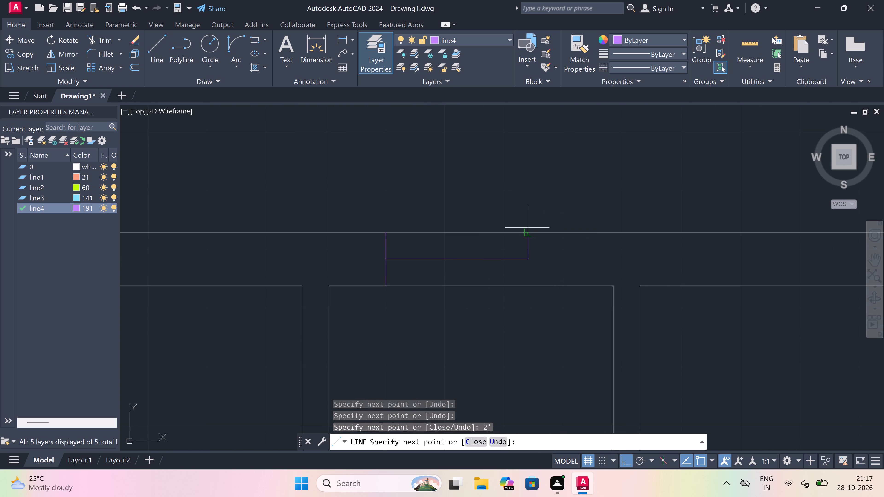
left_click(529, 233)
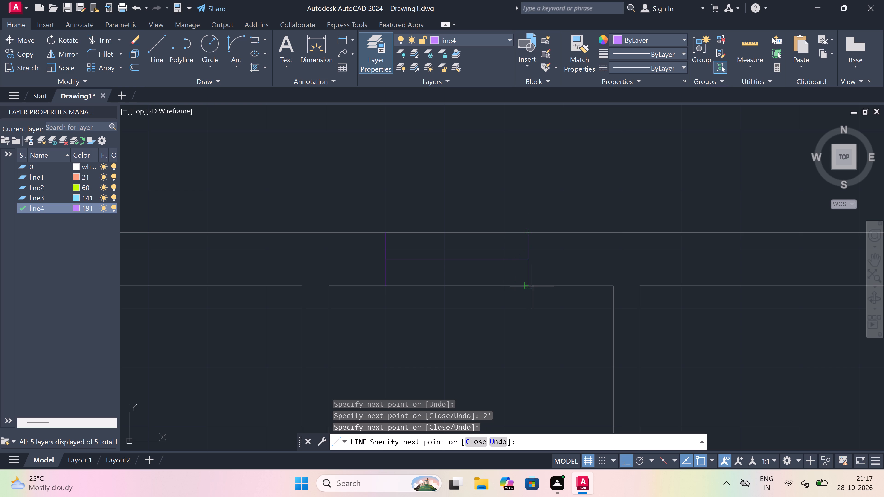
left_click(535, 286)
key("ctrl+z")
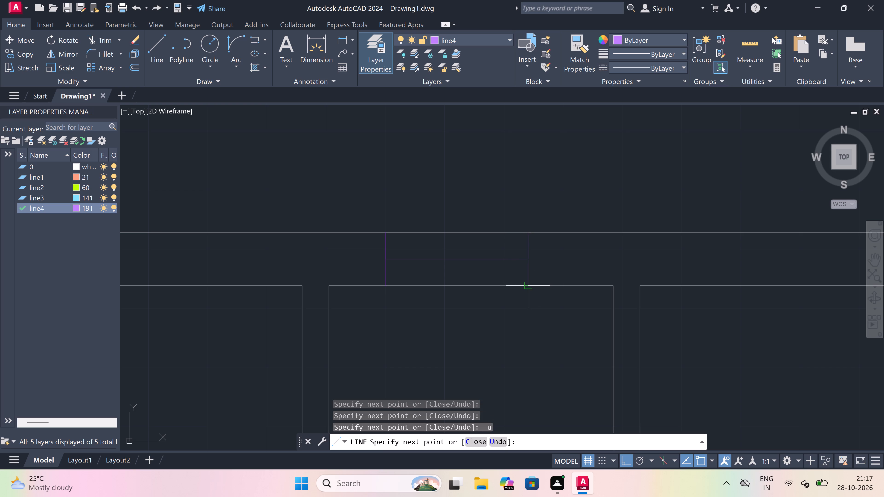
left_click(526, 283)
key("Escape")
Trim both north wall lines between the jambs of the western small room's window.
type("tr")
key("space")
left_click(506, 286)
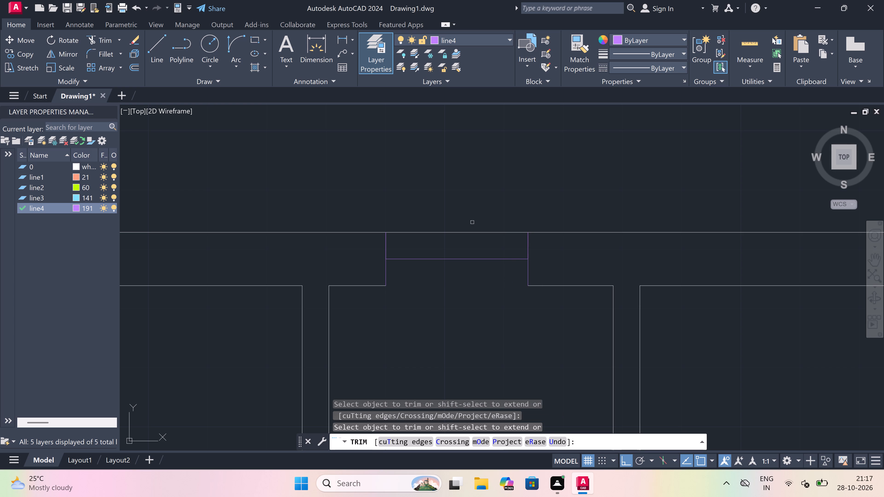
left_click(469, 233)
key("Escape")
Draw the outer and inner face lines between the jambs of the western small room's north window.
key("l")
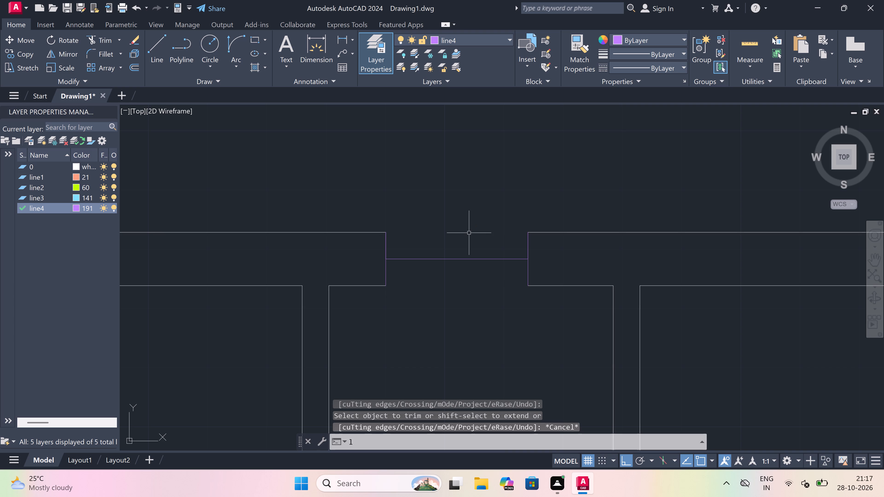
key("space")
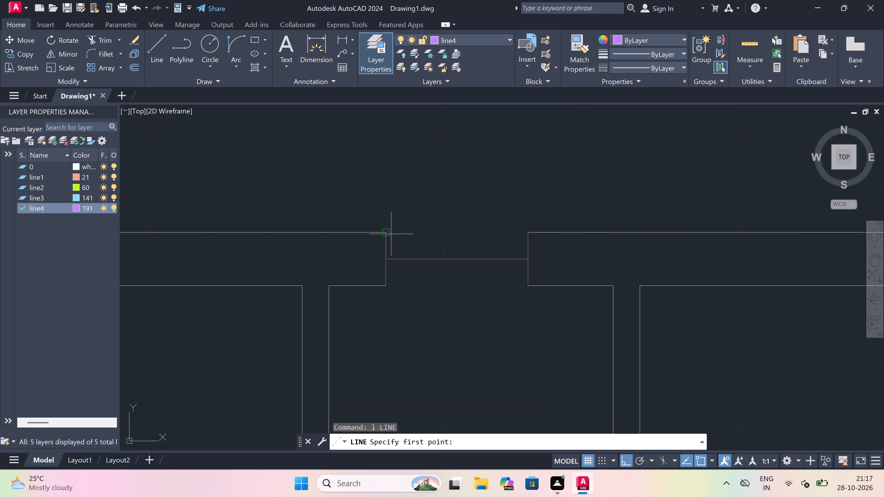
left_click(383, 232)
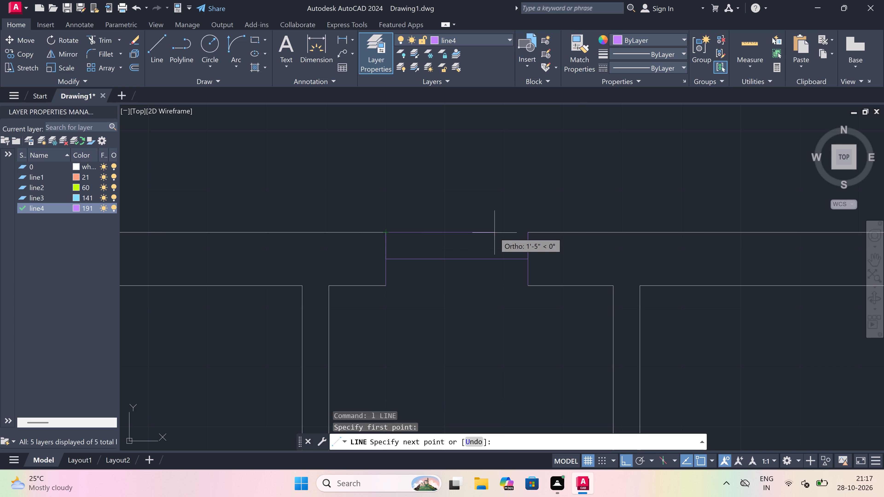
left_click(525, 234)
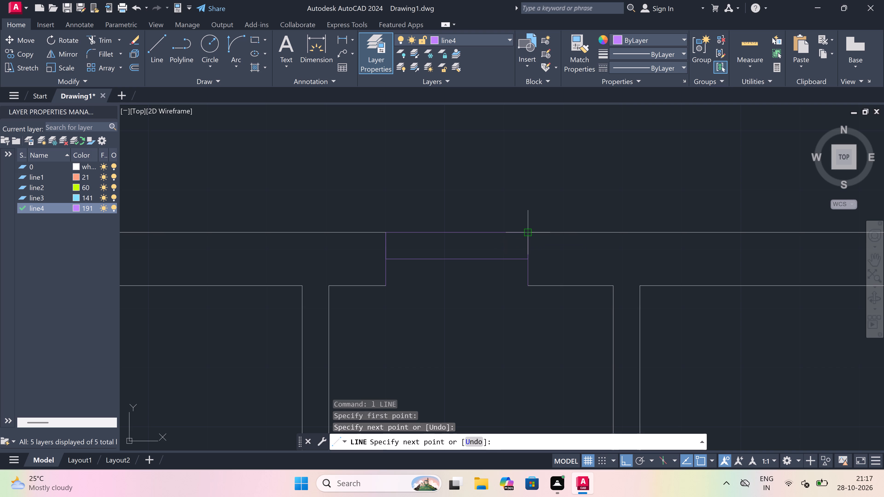
key("Escape")
key("space")
left_click_drag(530, 286, 527, 285)
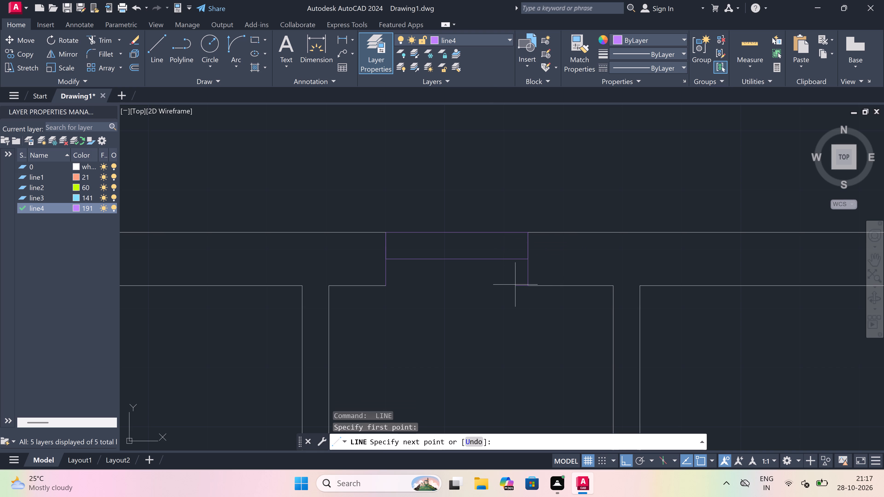
left_click(387, 285)
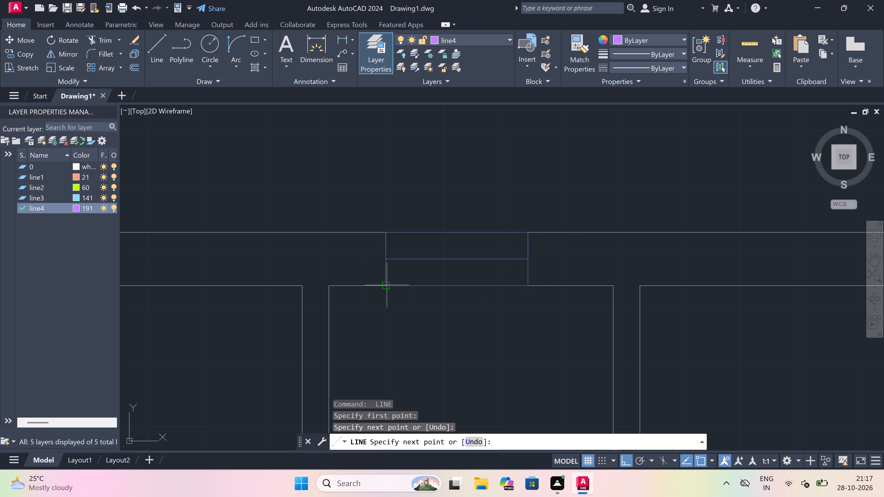
key("Escape")
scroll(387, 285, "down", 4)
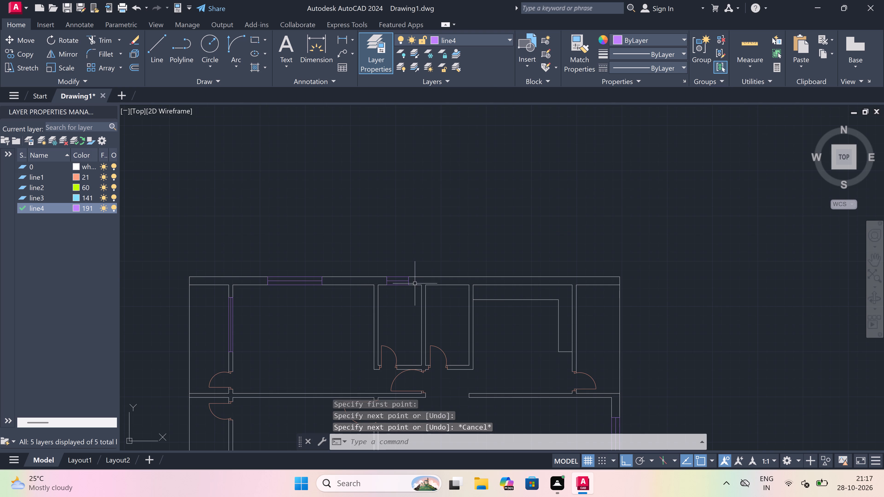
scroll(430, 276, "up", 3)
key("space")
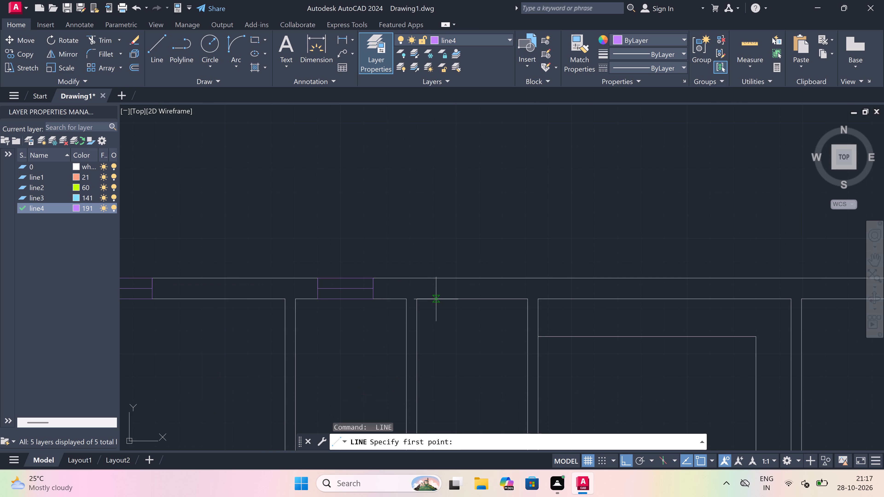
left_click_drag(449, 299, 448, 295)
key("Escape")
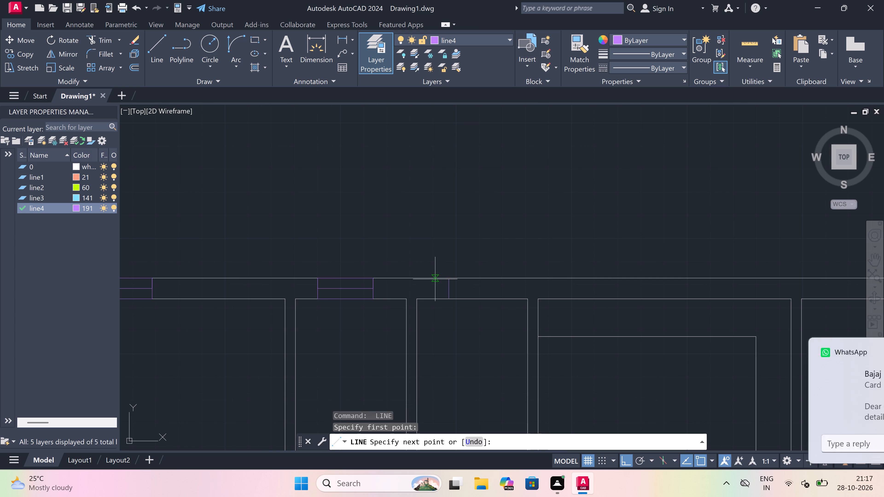
Draw a 2' window centreline with jamb lines at both ends in the north wall of the adjacent eastern small room.
scroll(435, 279, "up", 1)
key("space")
left_click(436, 277)
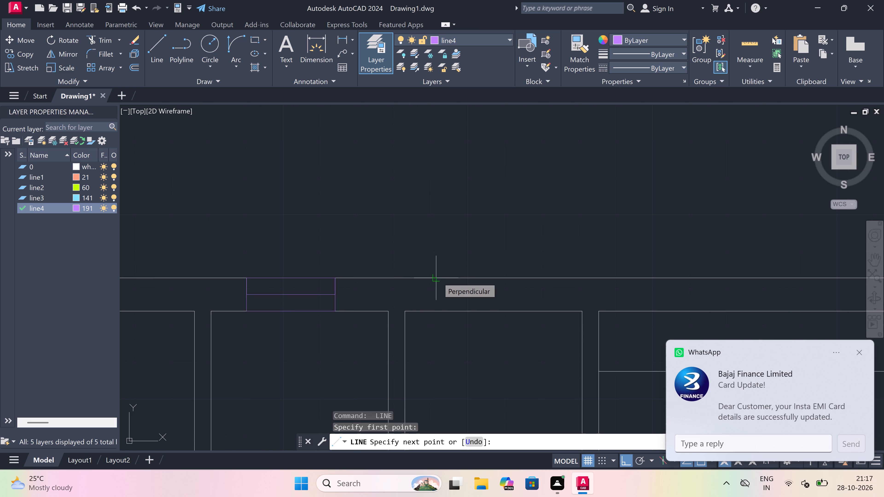
left_click_drag(439, 278, 440, 283)
left_click(438, 309)
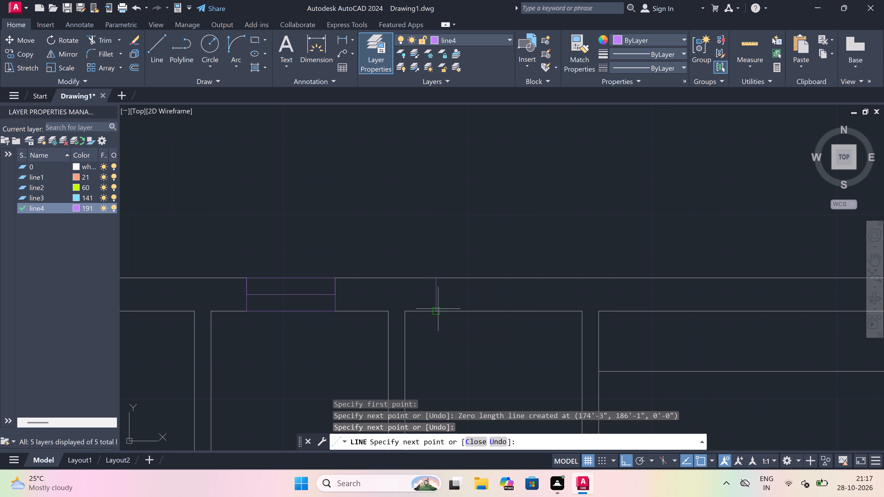
left_click(439, 292)
key("2")
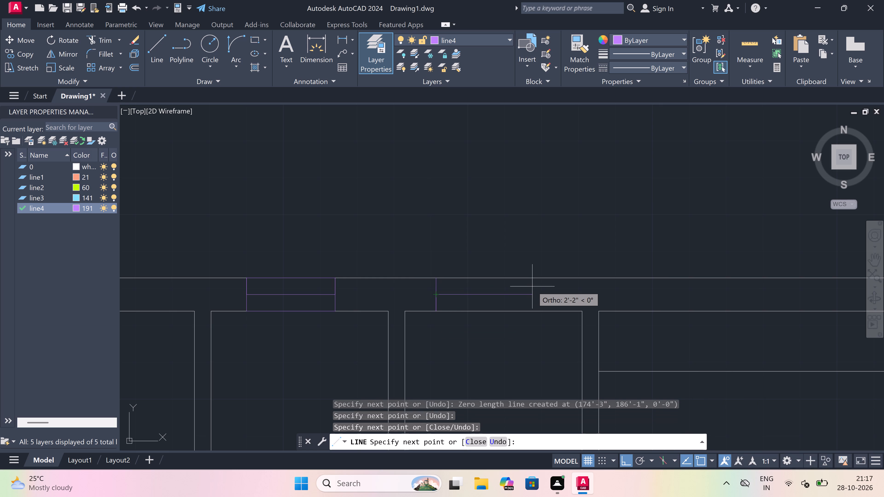
type("'")
key("space")
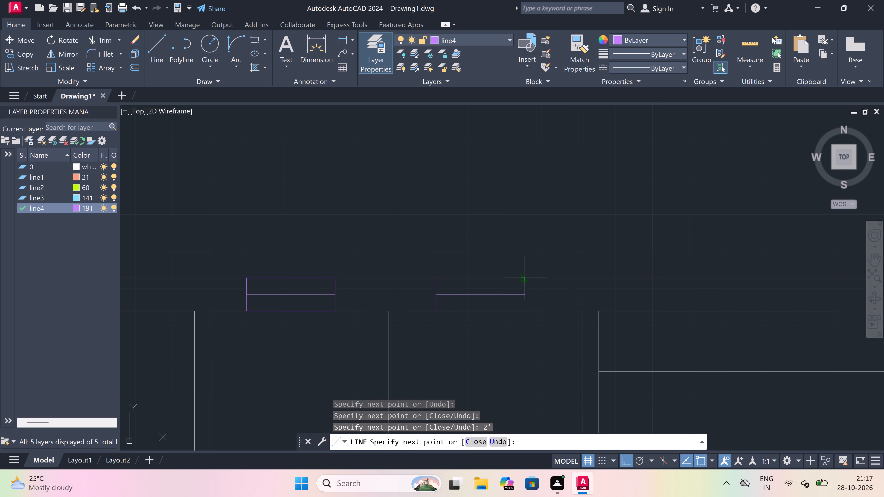
left_click(526, 277)
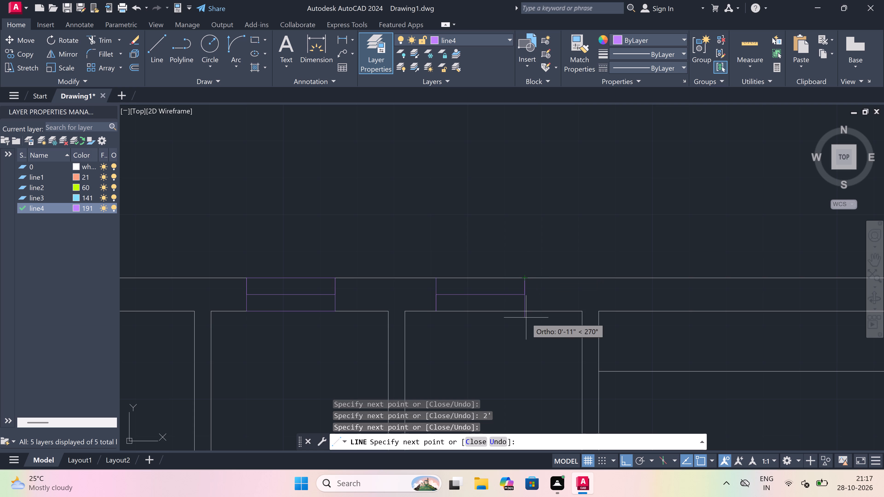
left_click(526, 310)
key("Escape")
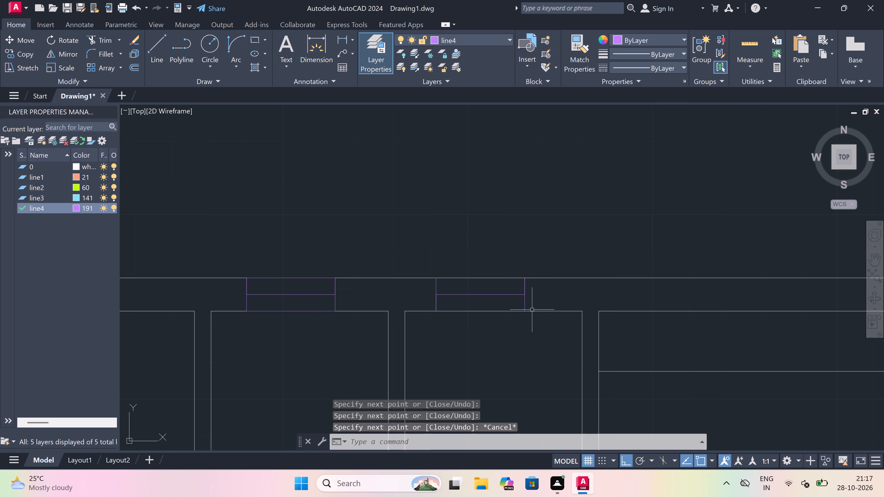
Trim both north wall lines between the jambs of the eastern small room's window.
type("tr")
key("space")
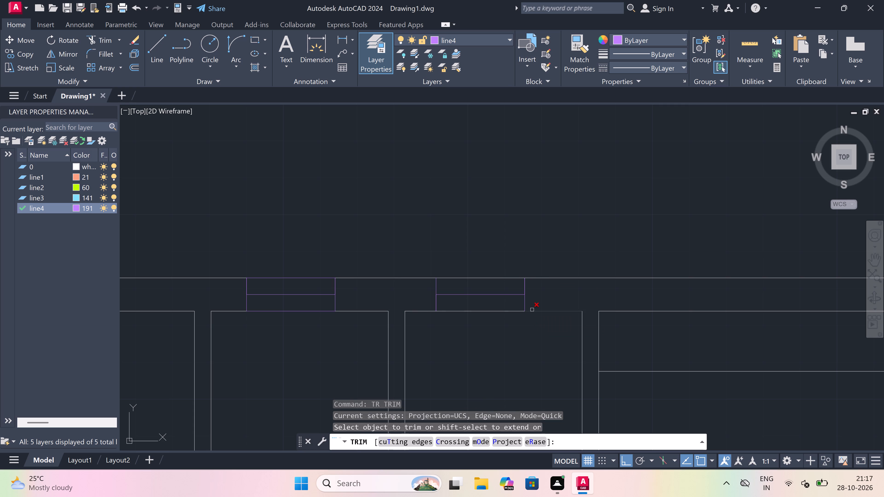
left_click(496, 315)
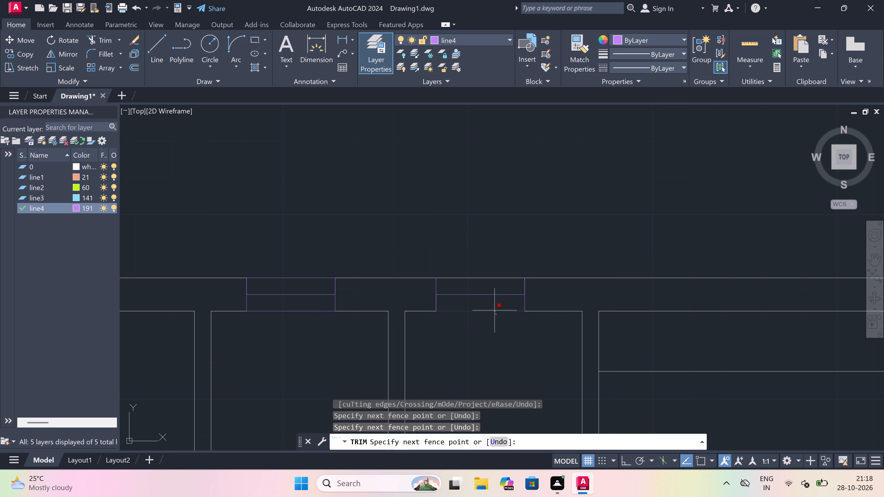
left_click(494, 310)
left_click(488, 286)
left_click(488, 261)
key("Escape")
Draw the outer and inner face lines between the jambs of the eastern small room's north window.
type("l")
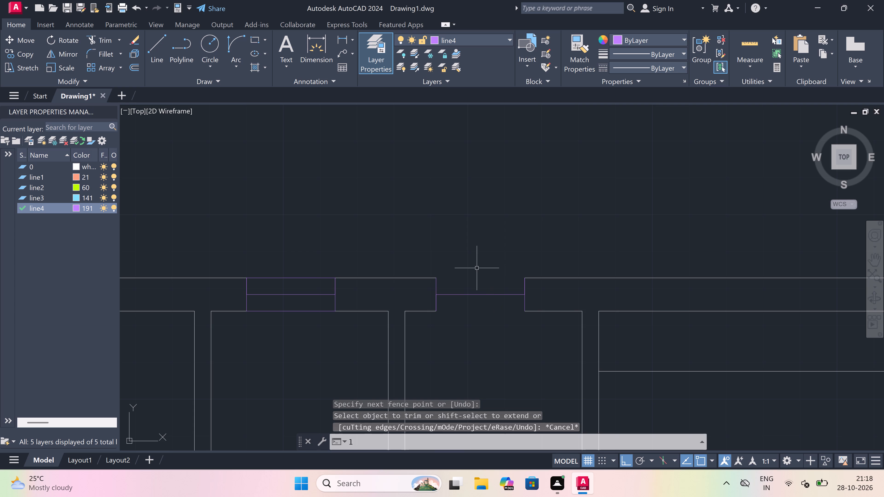
key("space")
scroll(523, 268, "up", 2)
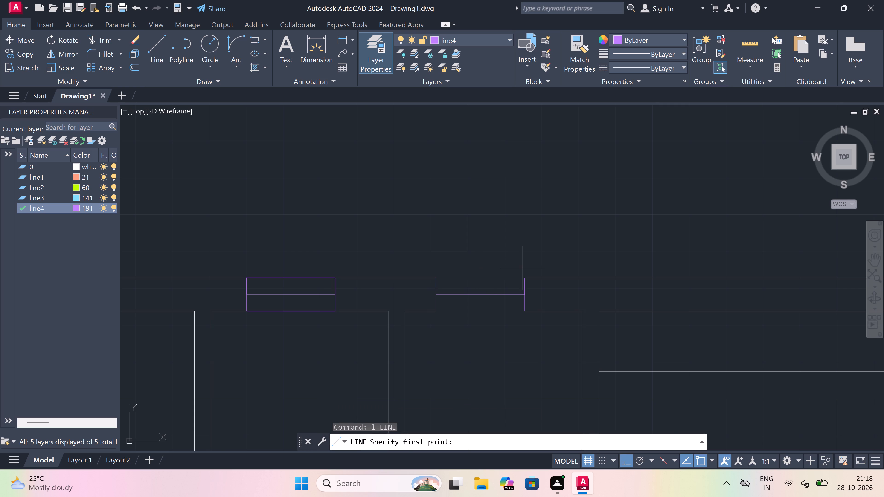
left_click(525, 293)
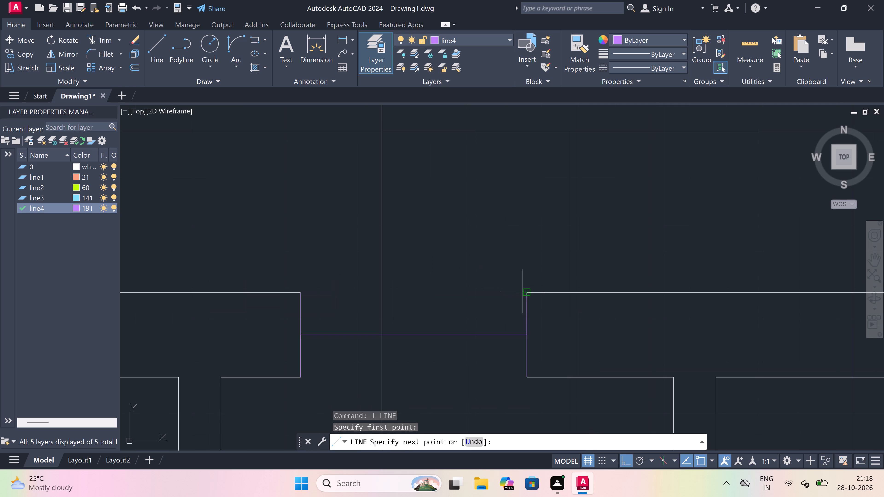
left_click_drag(301, 289, 322, 277)
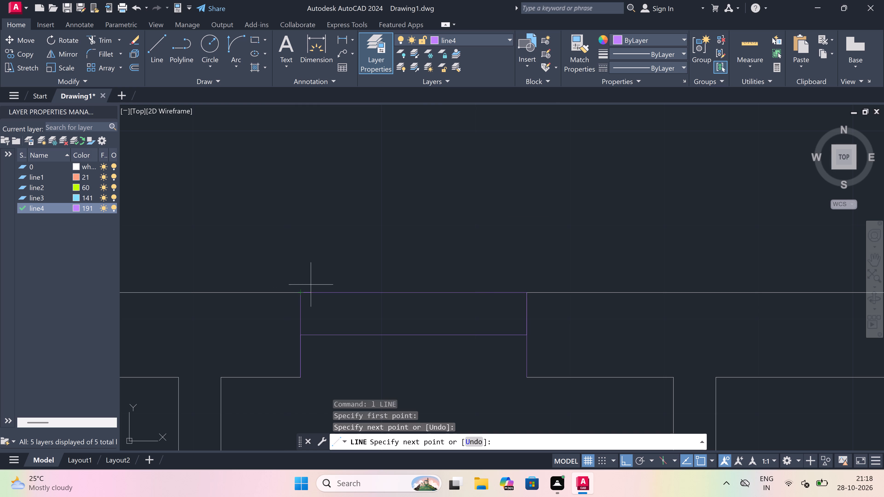
key("Escape")
key("space")
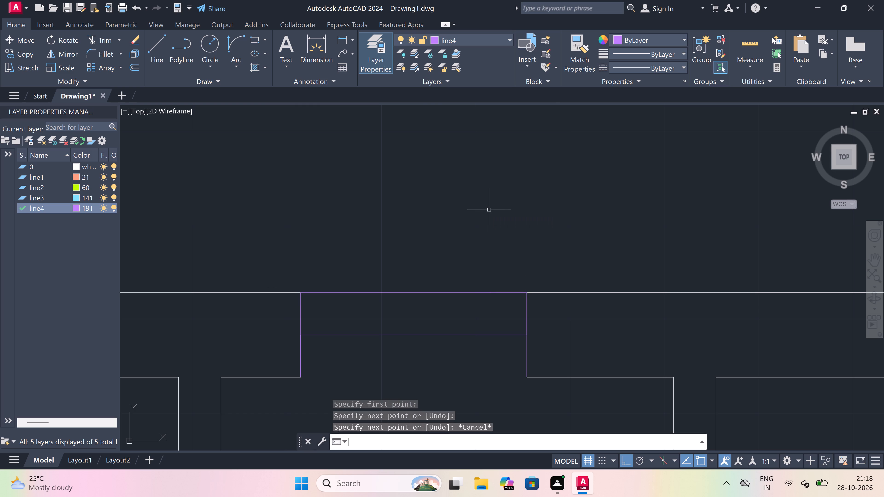
scroll(486, 211, "down", 2)
scroll(488, 258, "up", 1)
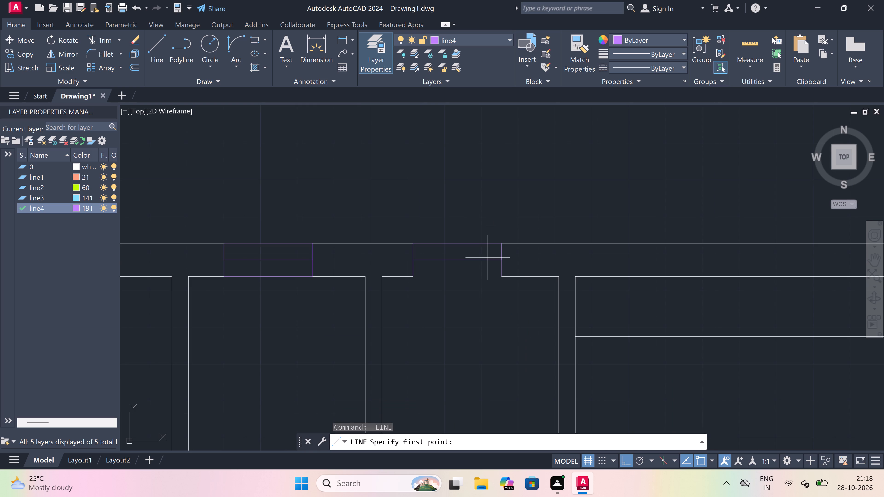
scroll(488, 258, "up", 1)
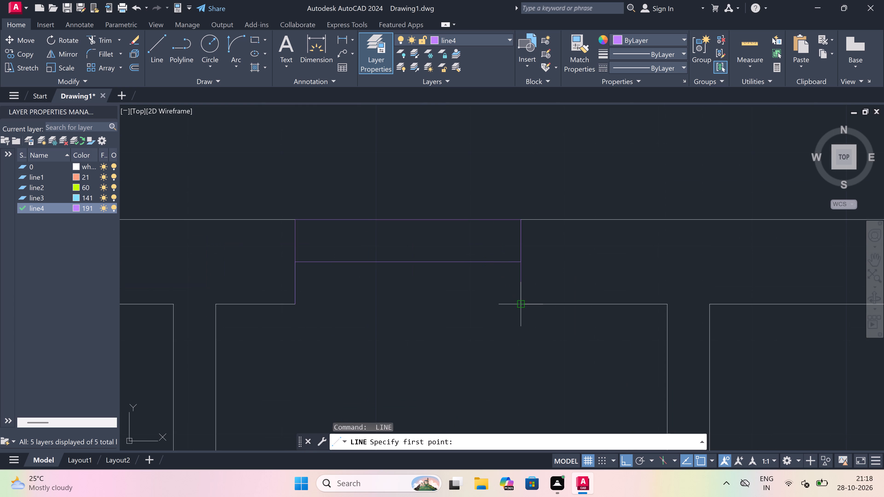
left_click_drag(518, 302, 513, 301)
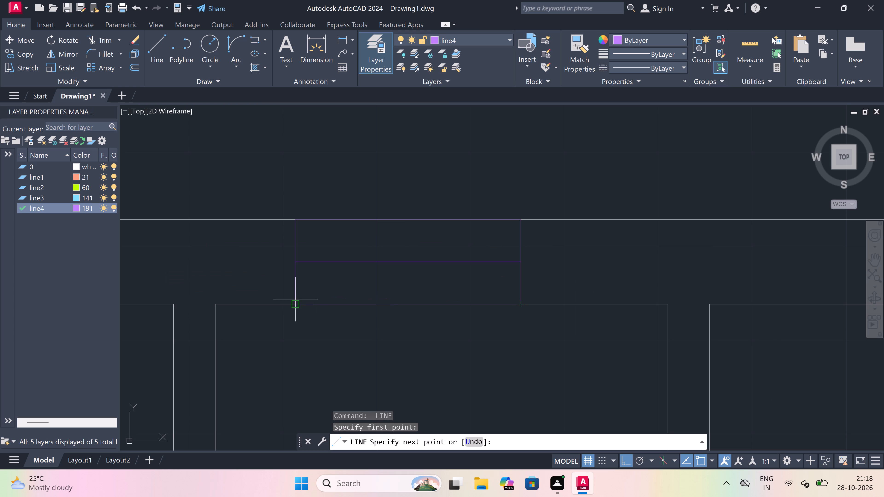
left_click_drag(296, 302, 308, 280)
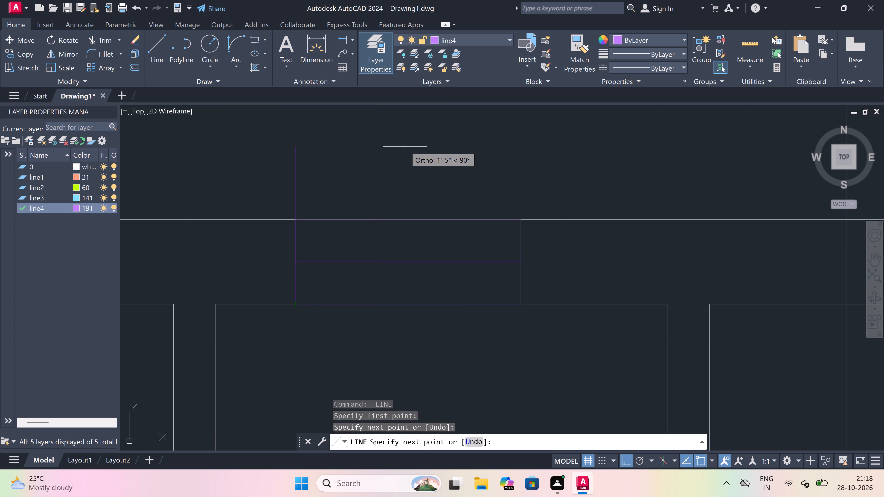
key("Escape")
Draw a 3' window centreline with jamb lines at both ends in the north wall of the northeastern room with the L-shaped counter.
key("space")
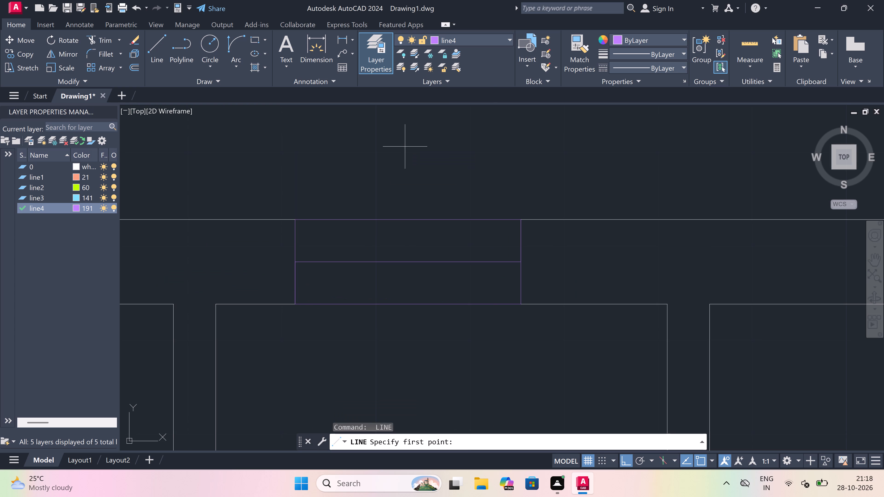
scroll(375, 205, "down", 5)
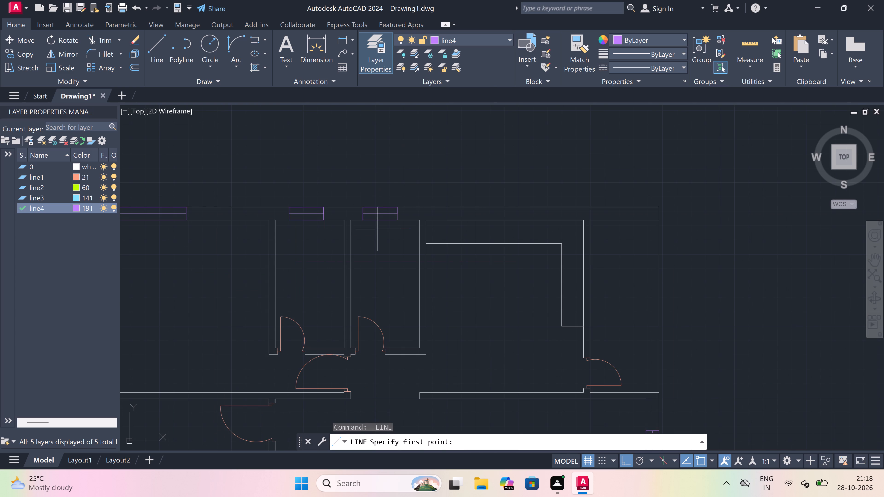
scroll(378, 234, "down", 3)
scroll(398, 218, "up", 4)
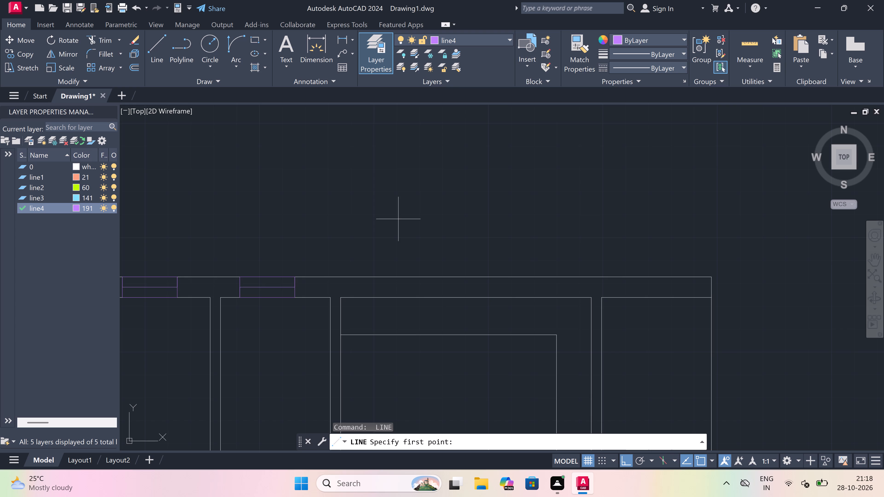
scroll(398, 233, "down", 2)
scroll(406, 258, "up", 1)
scroll(423, 240, "up", 2)
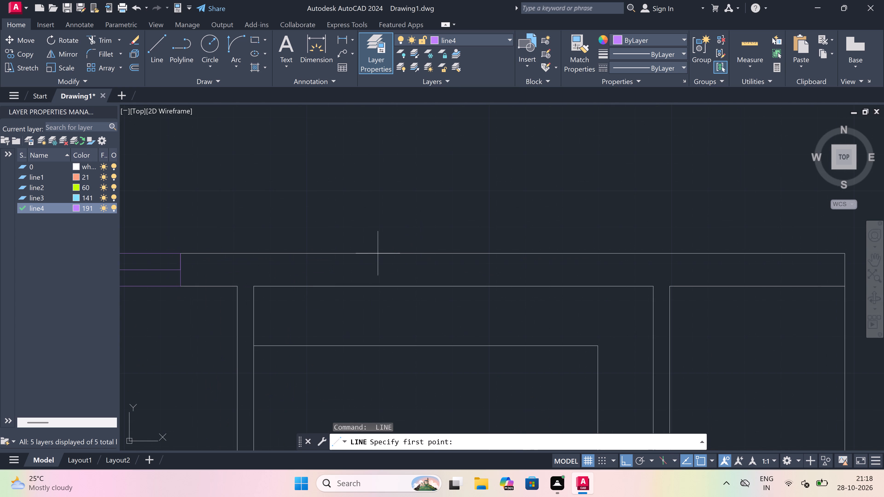
left_click(369, 252)
left_click_drag(369, 285, 369, 281)
left_click(369, 264)
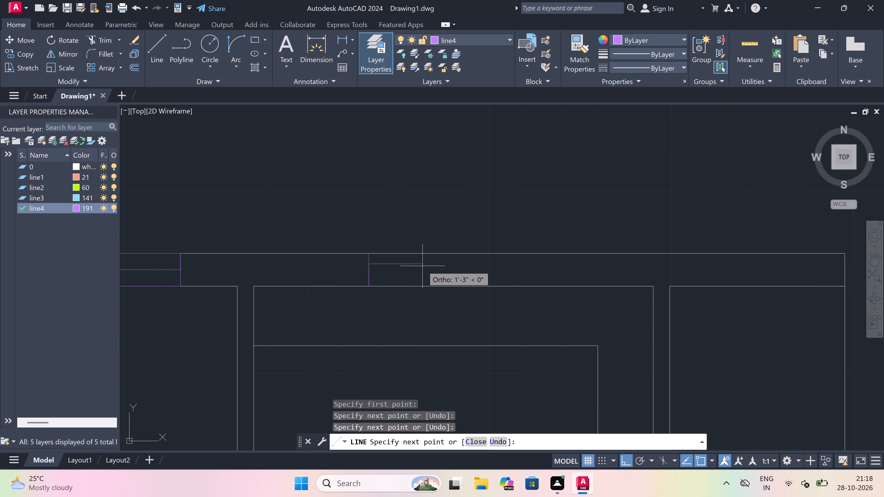
key("ctrl+z")
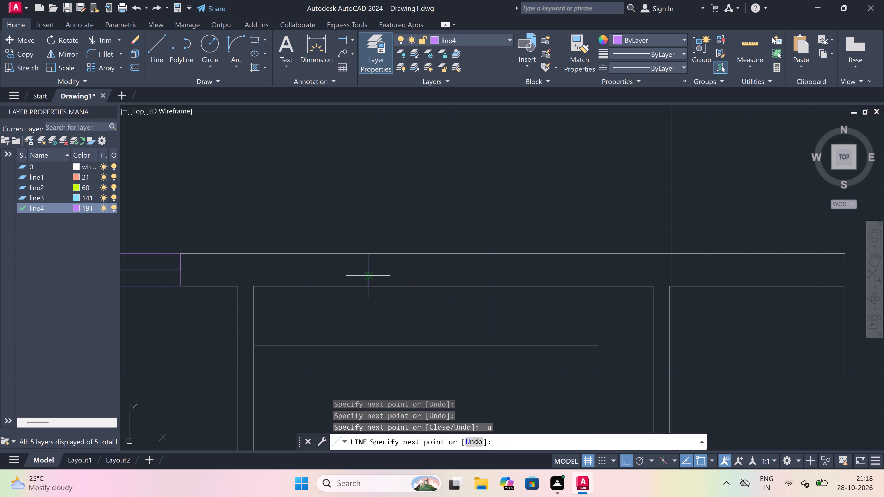
left_click_drag(368, 271, 382, 272)
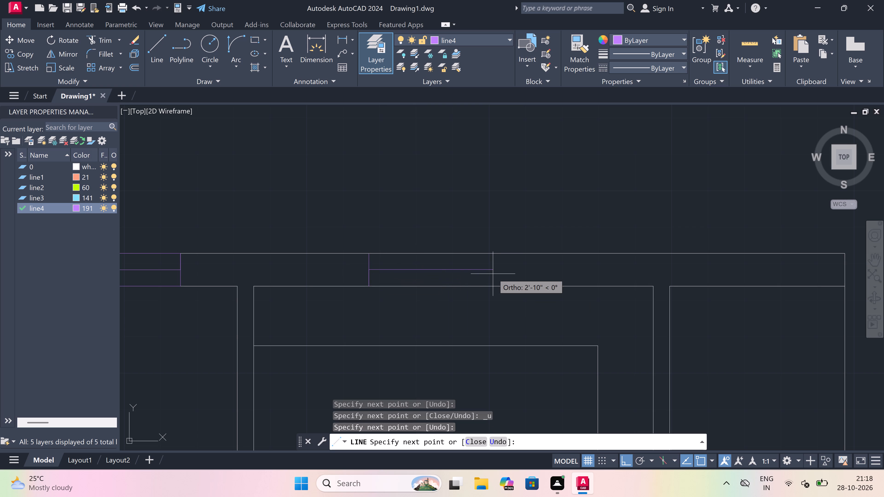
key("3")
type("'")
key("space")
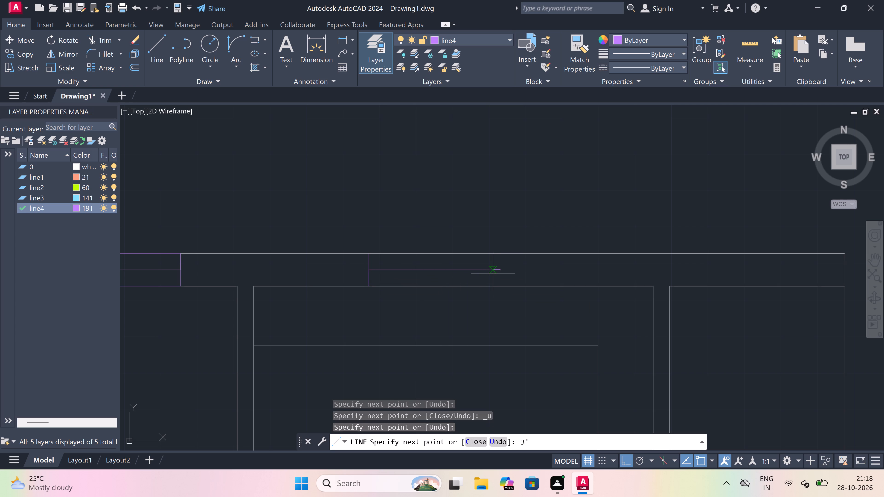
left_click(499, 255)
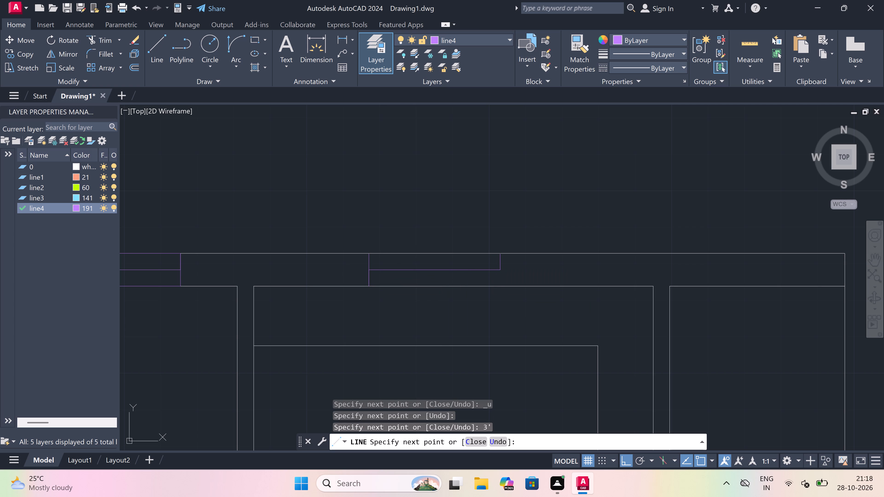
left_click(498, 285)
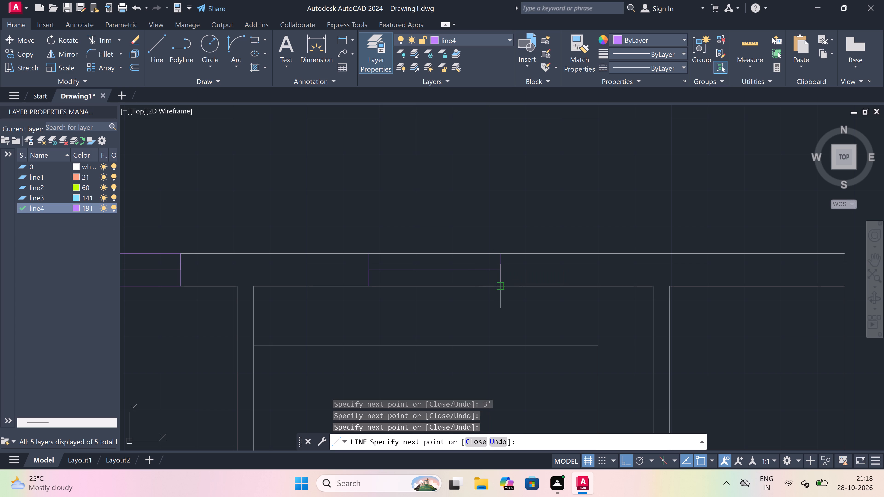
key("Escape")
Trim both north wall lines between the jambs of the counter room's 3' window.
type("tr")
key("space")
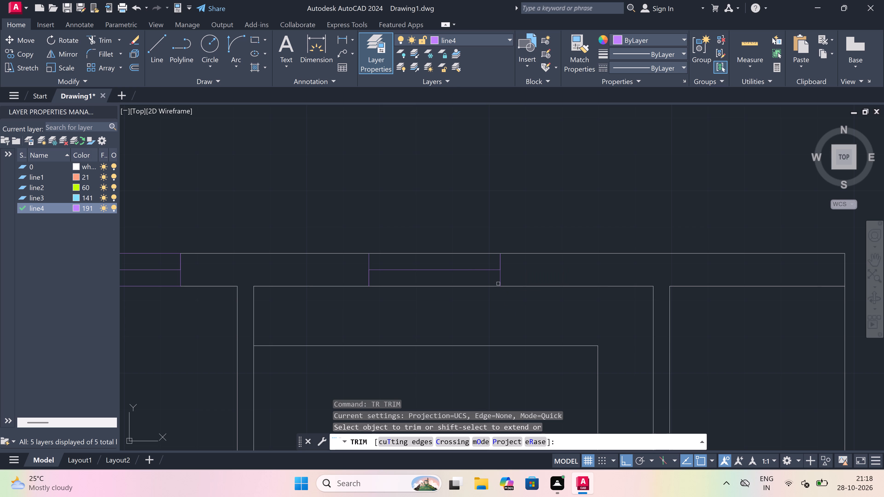
left_click(457, 283)
left_click(445, 308)
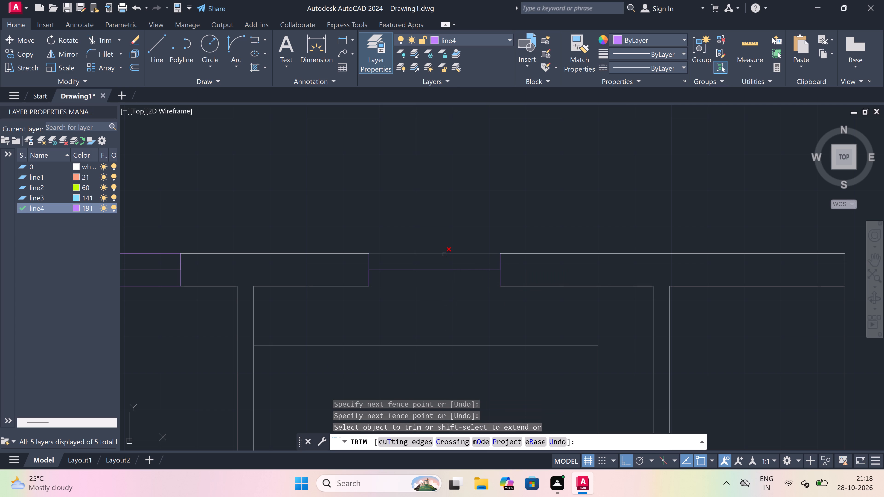
left_click(444, 253)
key("Escape")
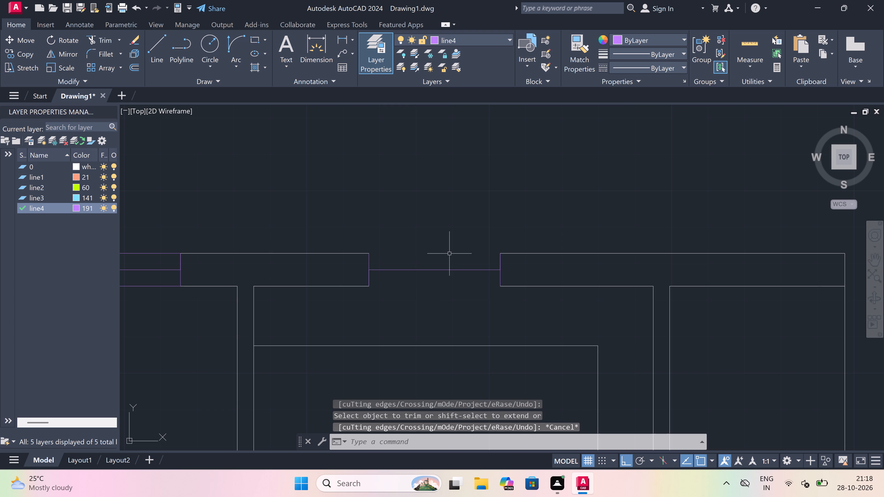
Draw the outer and inner face lines between the jambs of the counter room's north window.
type("l")
key("space")
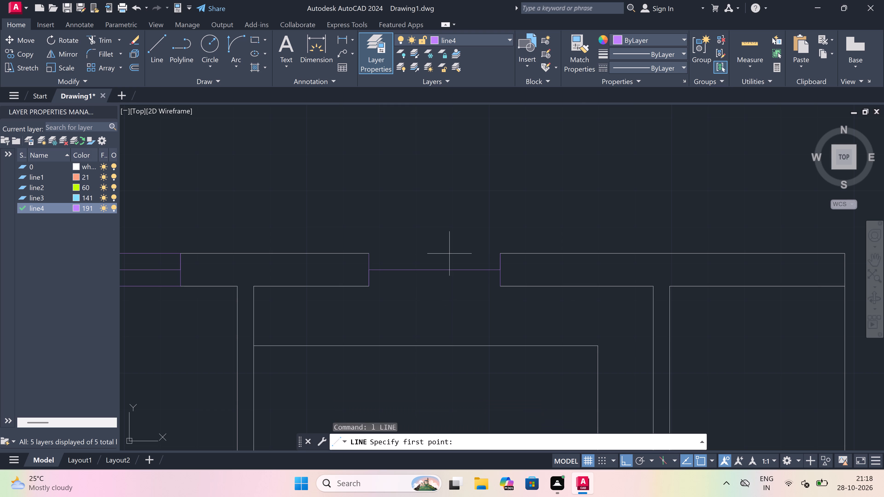
scroll(474, 236, "up", 2)
scroll(481, 242, "down", 1)
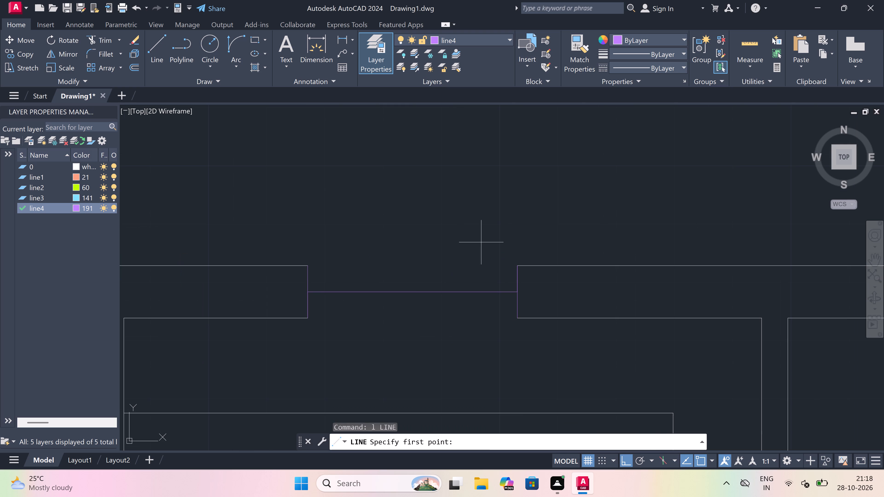
left_click_drag(518, 265, 512, 265)
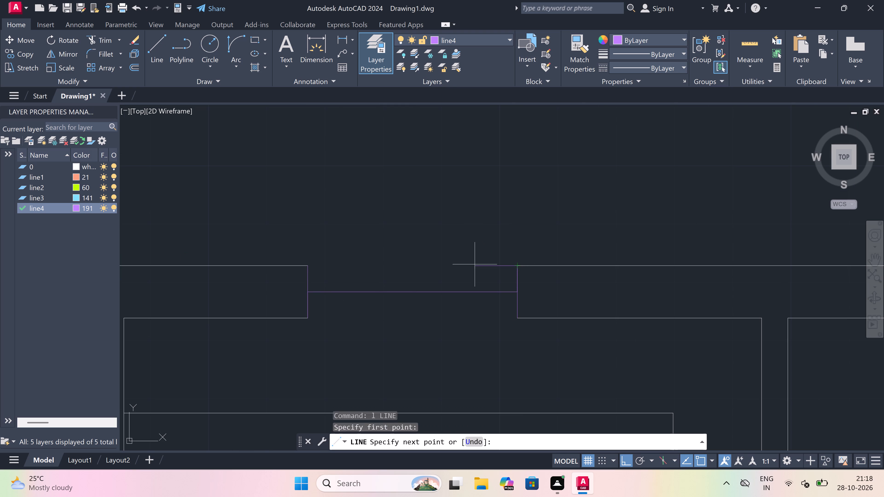
left_click_drag(310, 264, 325, 256)
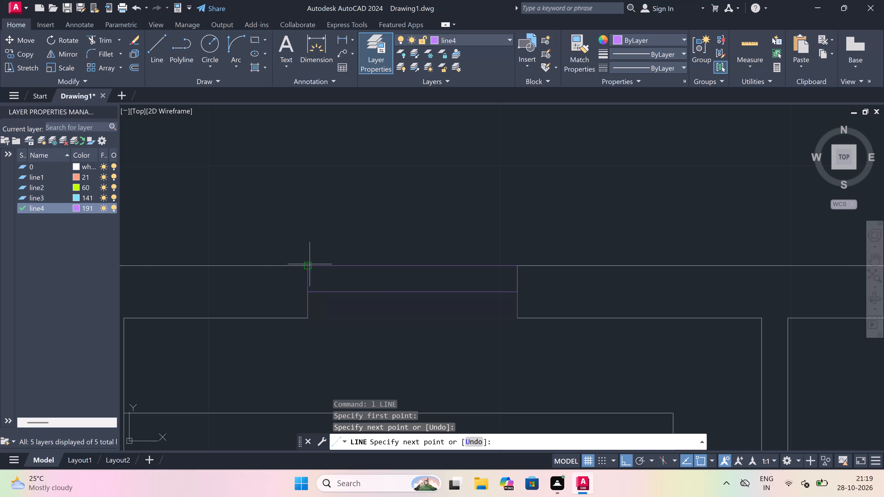
key("Escape")
key("space")
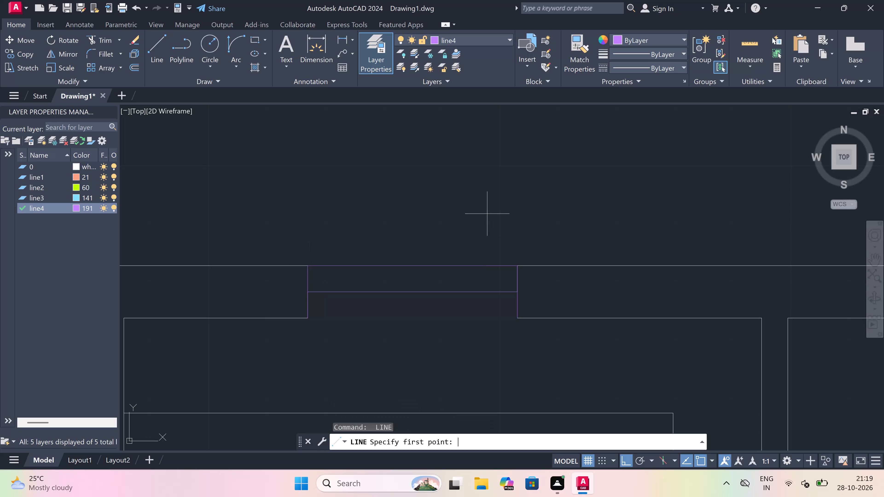
scroll(486, 213, "down", 3)
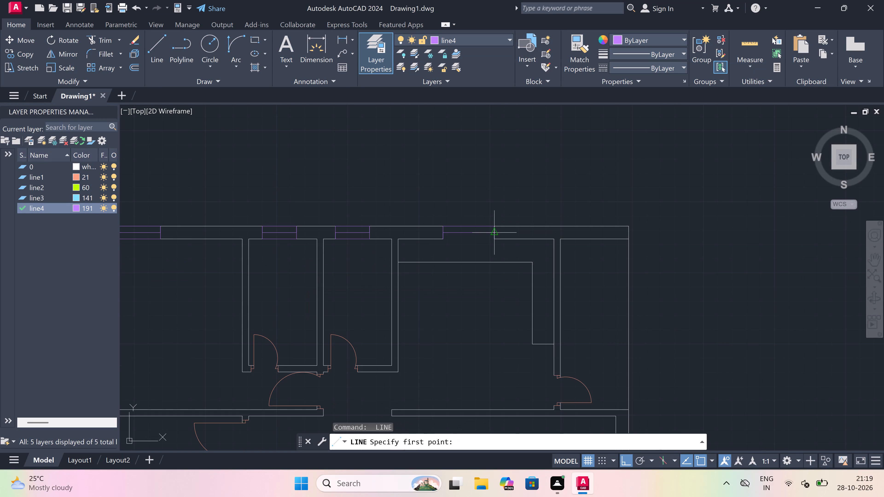
scroll(494, 234, "up", 2)
left_click(492, 246)
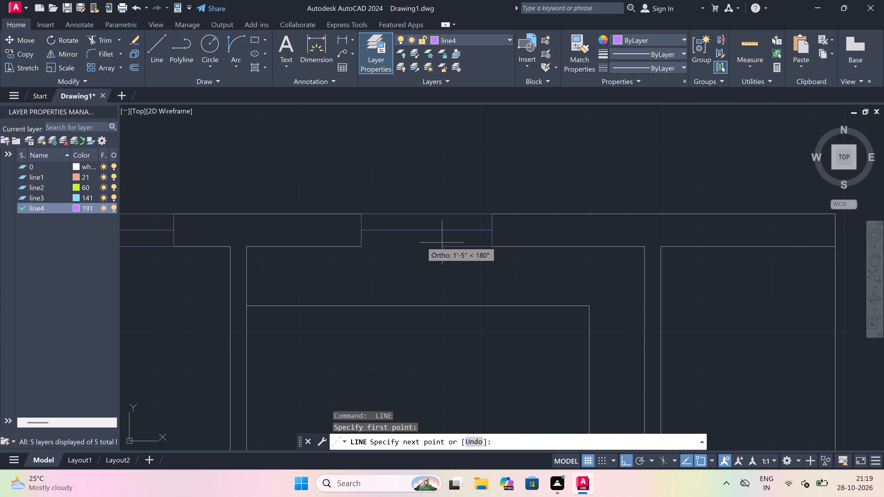
left_click(361, 244)
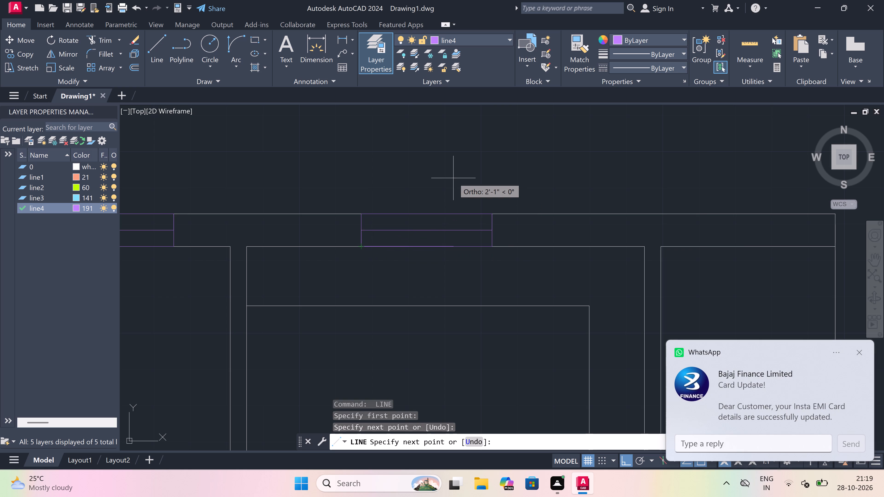
key("Escape")
Examine the whole floor plan and its northern rooms for walls that still need windows.
key("space")
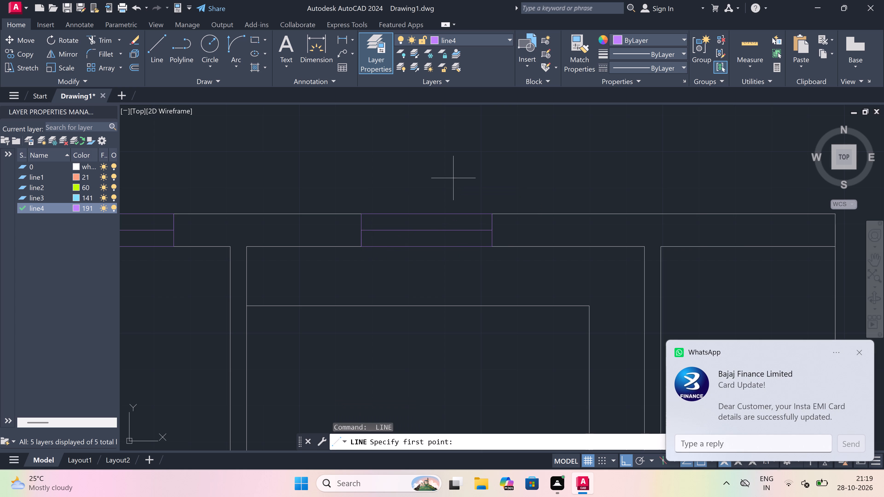
scroll(413, 225, "down", 5)
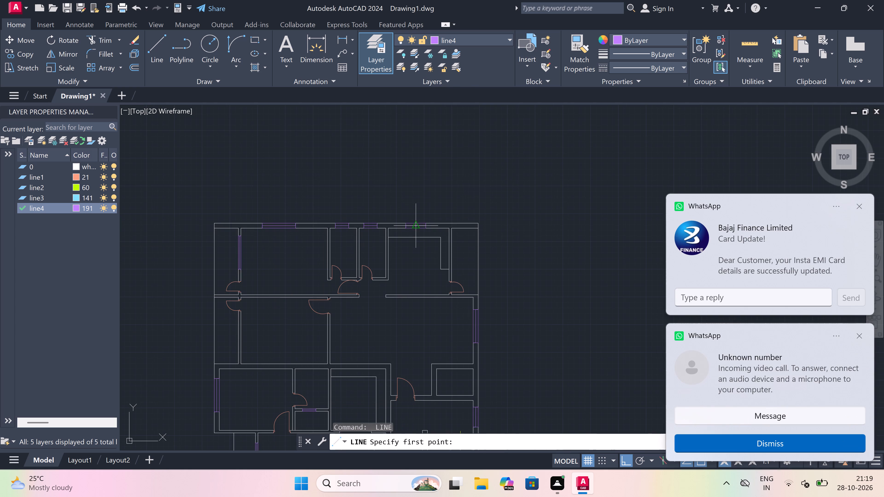
scroll(413, 225, "down", 1)
scroll(414, 264, "up", 2)
scroll(406, 228, "down", 1)
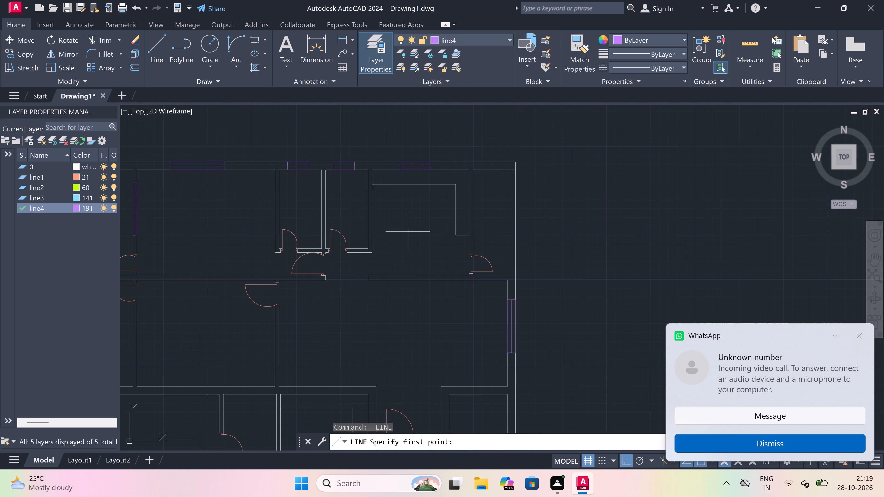
scroll(406, 228, "down", 2)
scroll(398, 257, "up", 3)
scroll(398, 256, "down", 3)
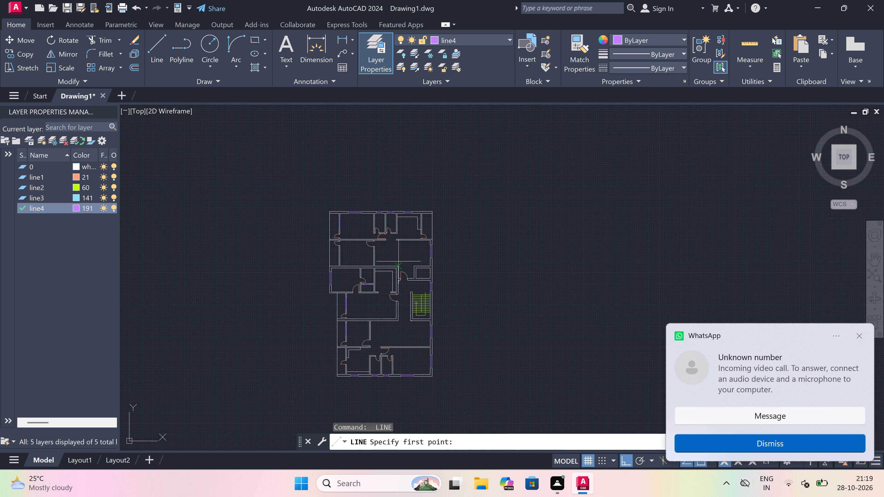
scroll(321, 238, "up", 2)
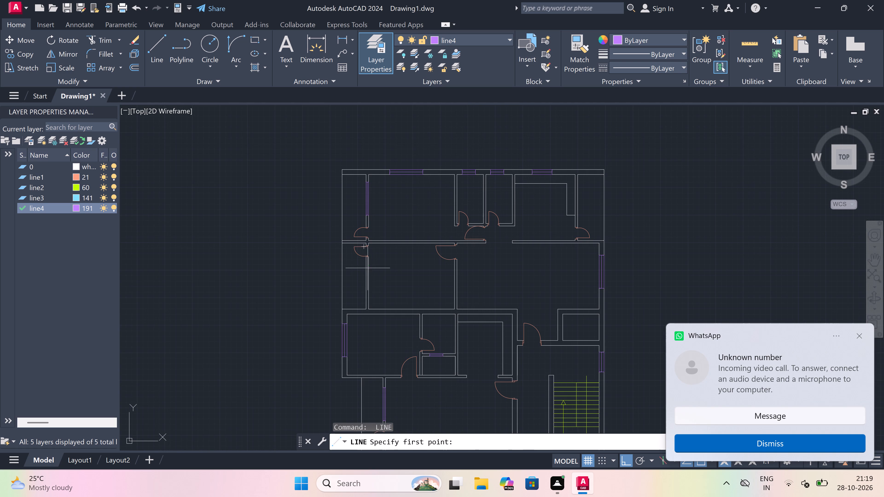
Draw a 5' window centreline with jamb lines at both ends in the western room's balcony-side wall, south of its door.
scroll(366, 267, "up", 2)
left_click(366, 262)
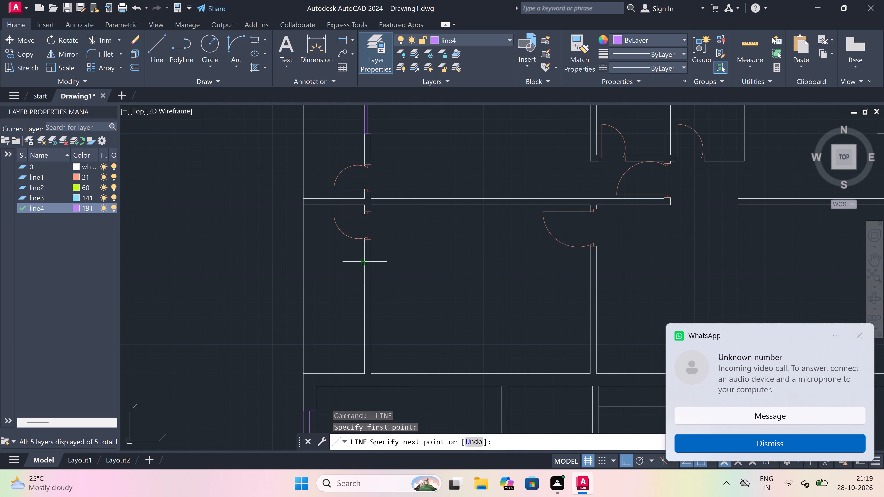
scroll(366, 262, "up", 2)
left_click(377, 260)
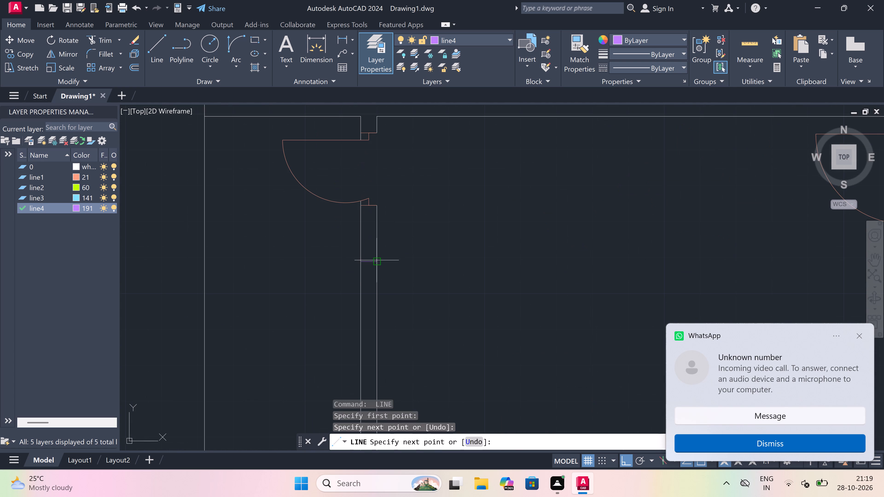
left_click(366, 259)
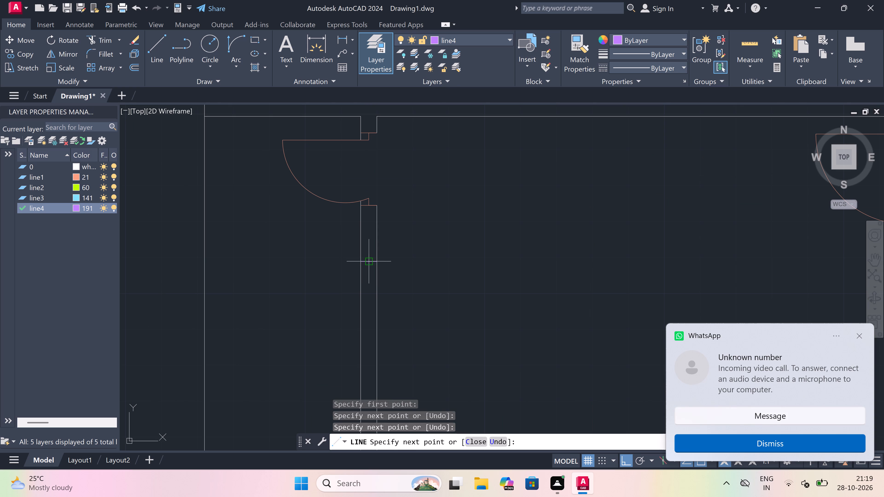
scroll(367, 259, "down", 2)
scroll(363, 272, "up", 2)
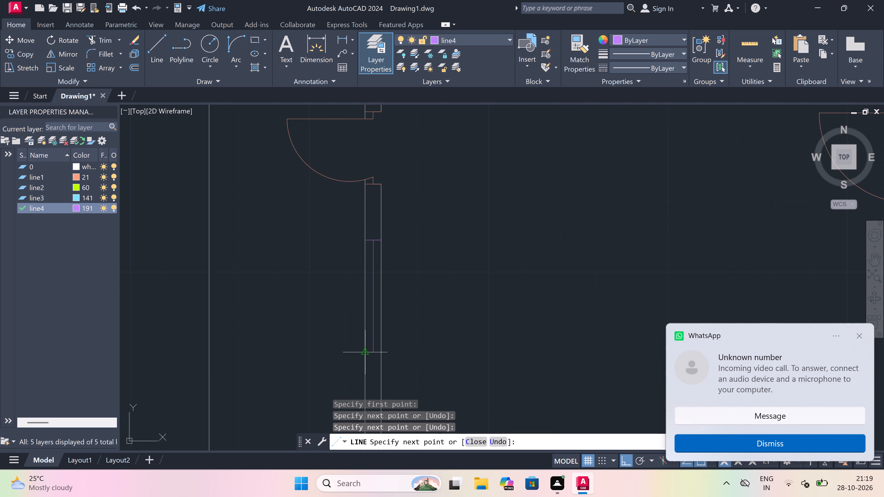
key("5")
type("'")
key("space")
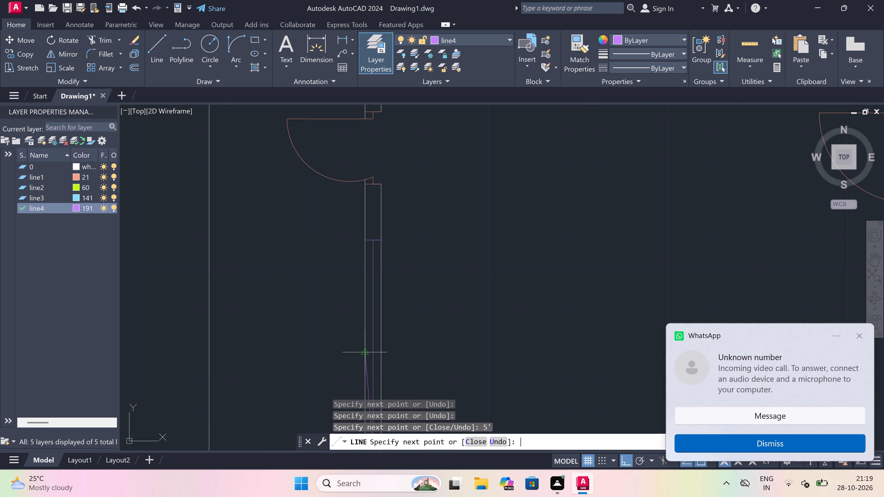
scroll(365, 340, "down", 4)
scroll(364, 354, "up", 3)
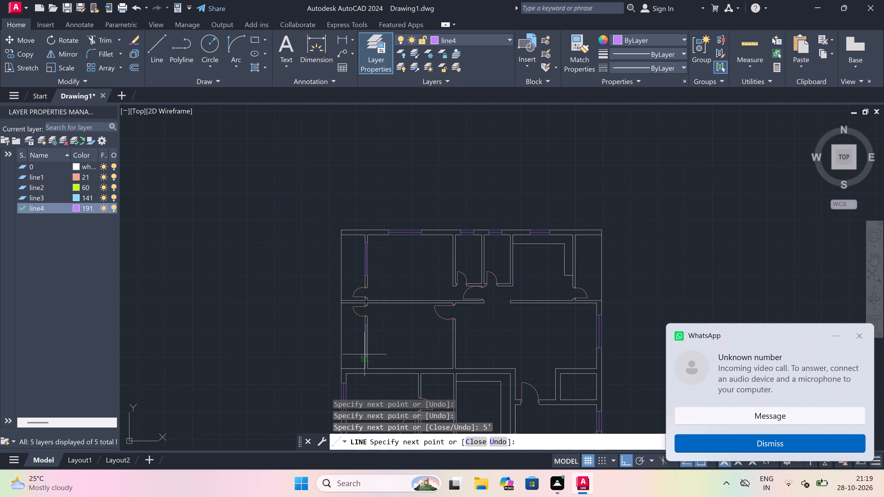
scroll(364, 354, "up", 1)
scroll(362, 380, "up", 2)
left_click(364, 380)
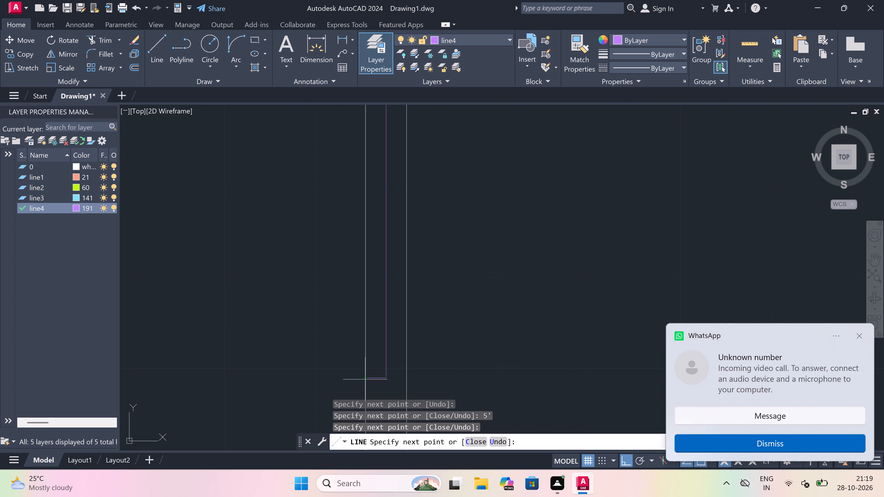
left_click(406, 378)
key("Escape")
Trim both wall lines between the jambs of the western room's 5' window.
type("tr")
key("space")
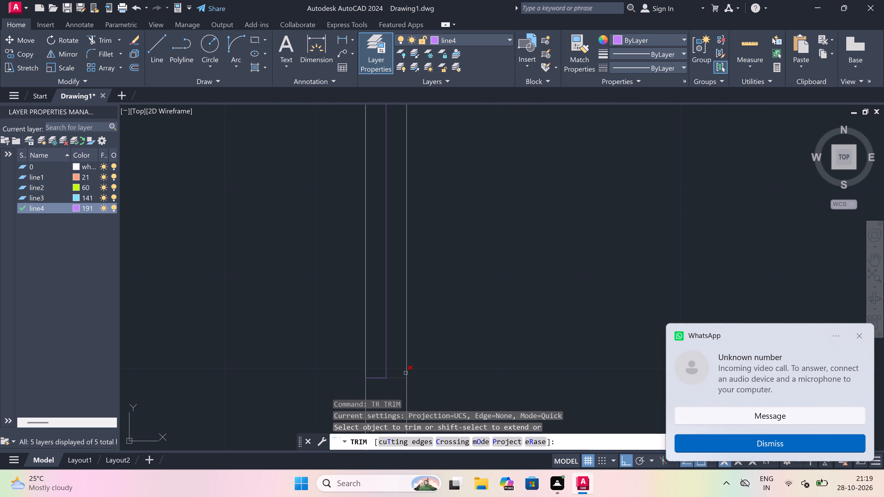
scroll(329, 303, "down", 3)
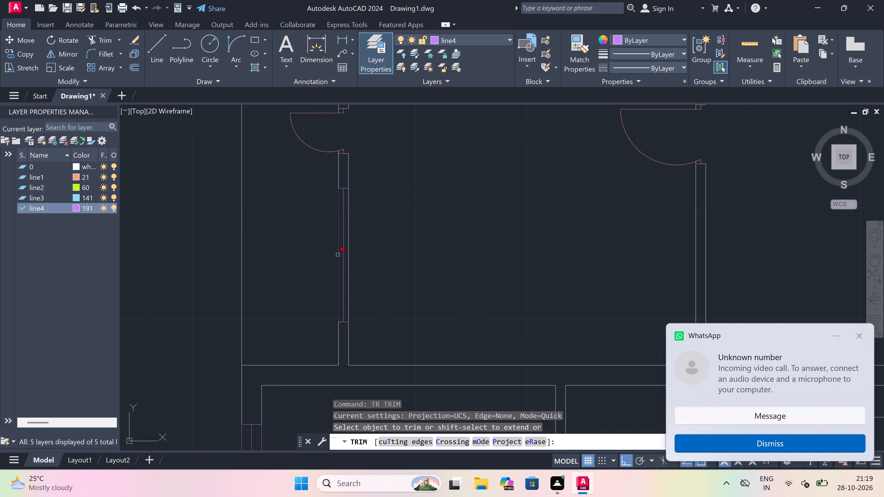
left_click(339, 254)
left_click_drag(346, 246, 352, 246)
left_click(368, 243)
key("Escape")
key("Escape")
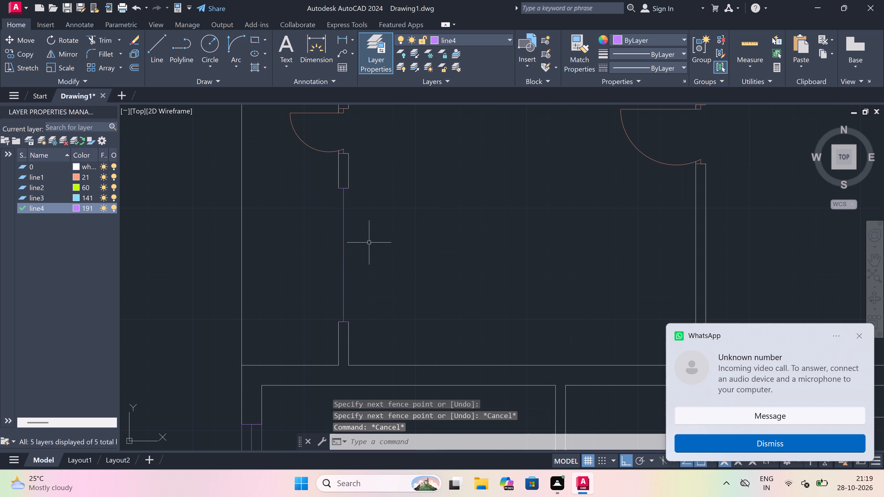
Draw the east and west face lines between the jambs of the western room's 5' window.
type("l")
key("space")
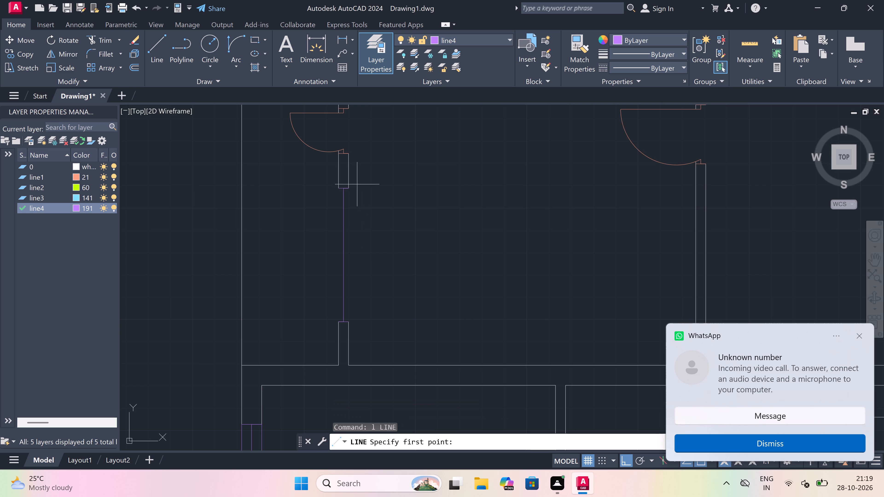
left_click(351, 188)
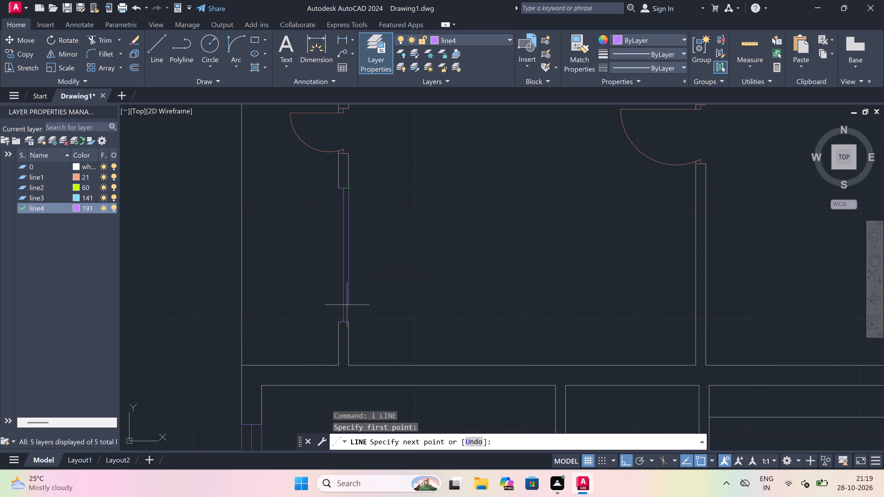
left_click_drag(349, 321, 357, 321)
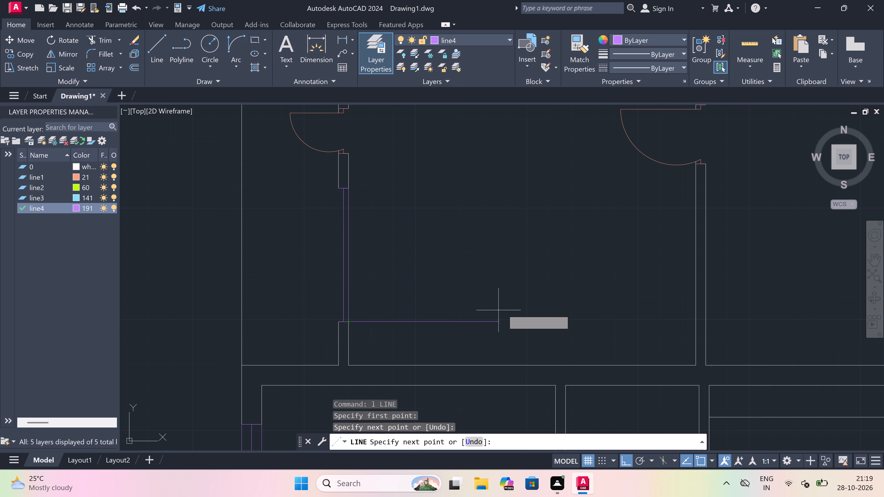
key("Escape")
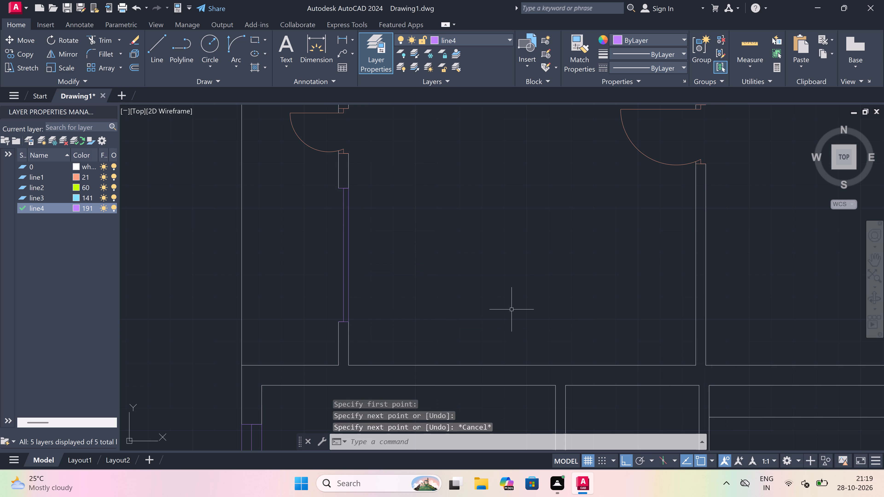
key("space")
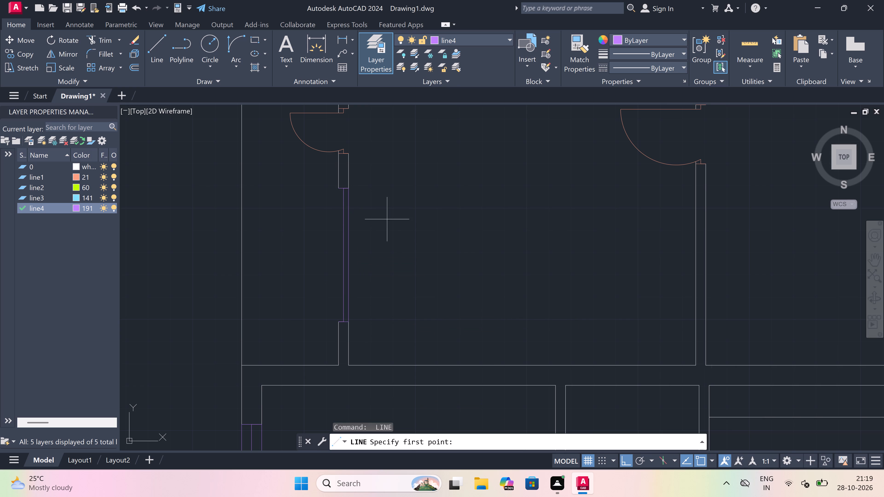
left_click(340, 190)
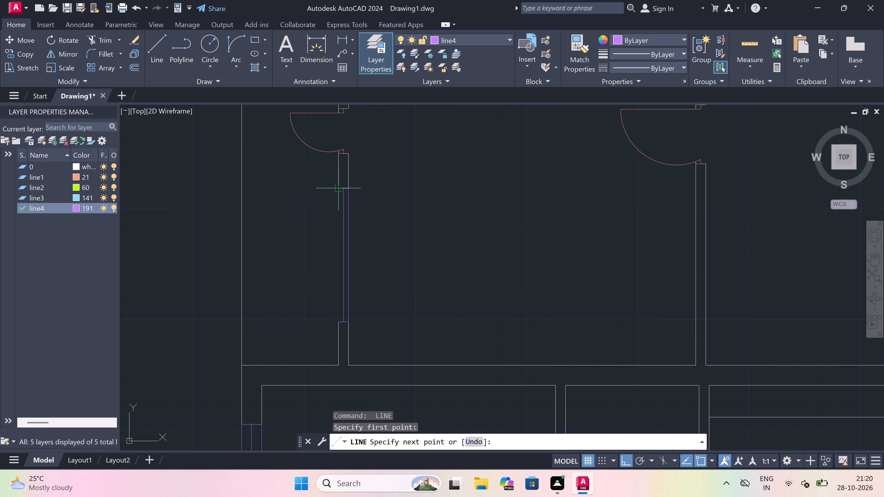
left_click_drag(337, 319, 334, 319)
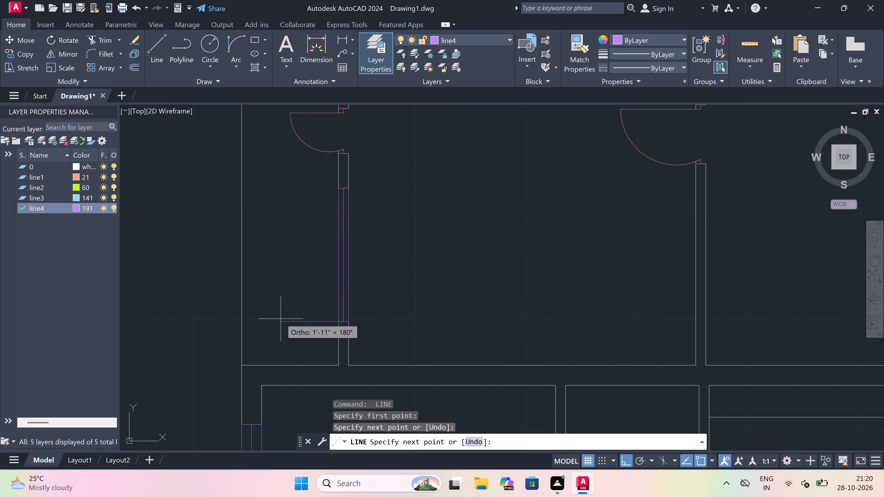
key("Escape")
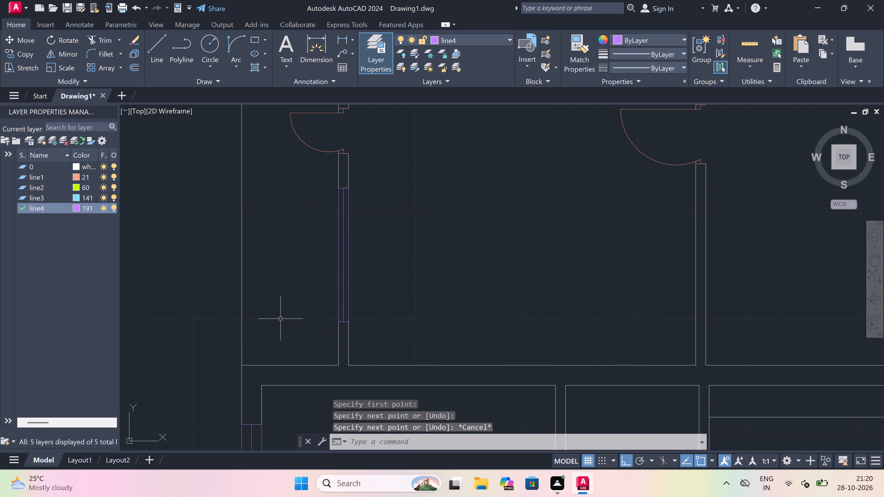
Examine the whole floor plan and the small enclosed room by the eastern wall for openings still missing.
key("space")
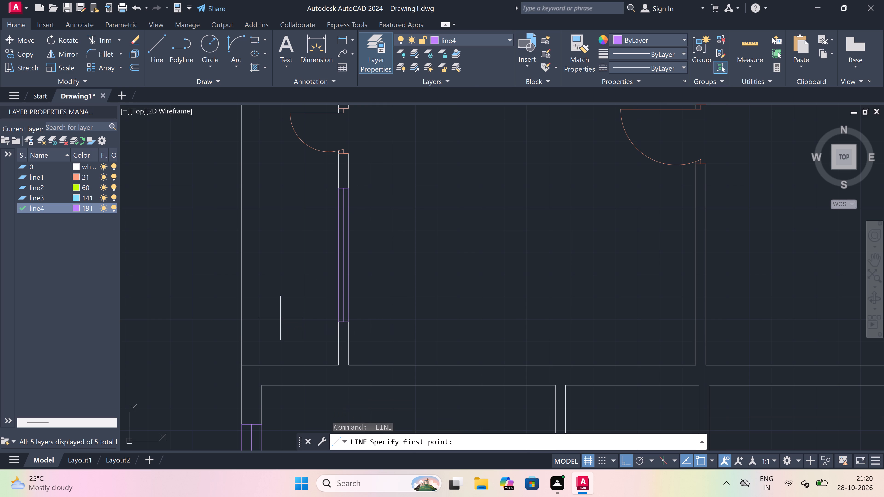
scroll(292, 311, "down", 3)
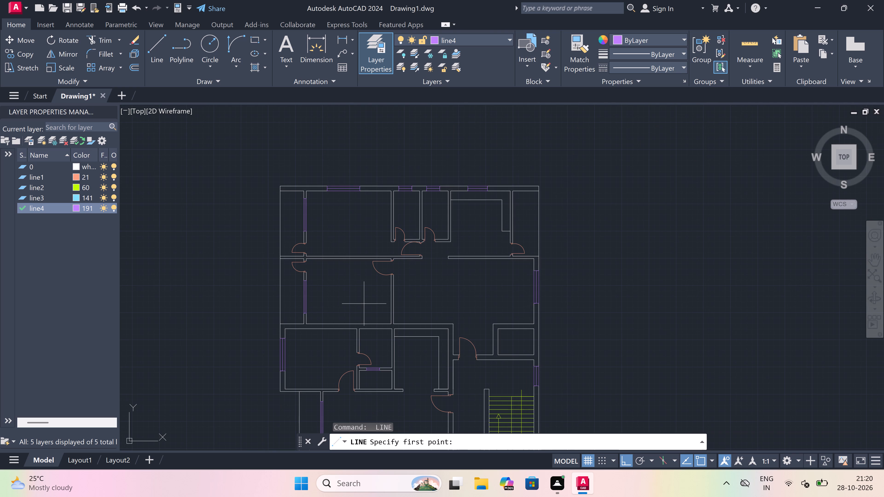
scroll(364, 304, "down", 1)
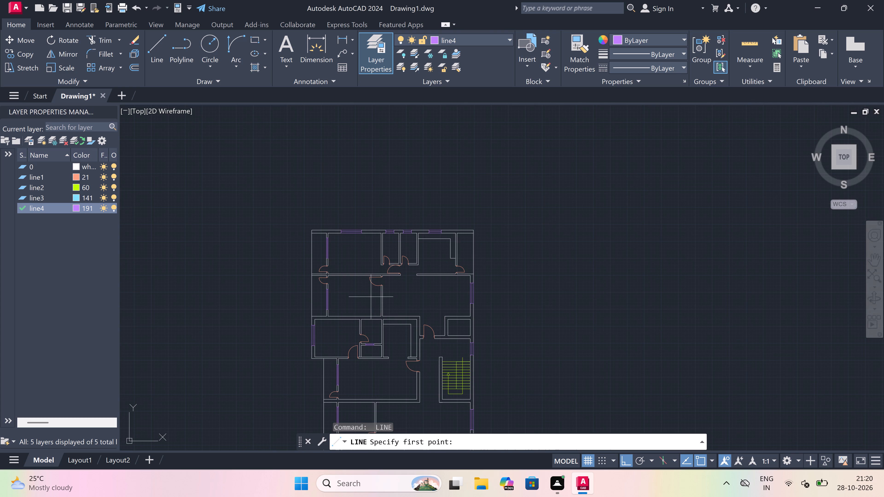
scroll(371, 297, "down", 1)
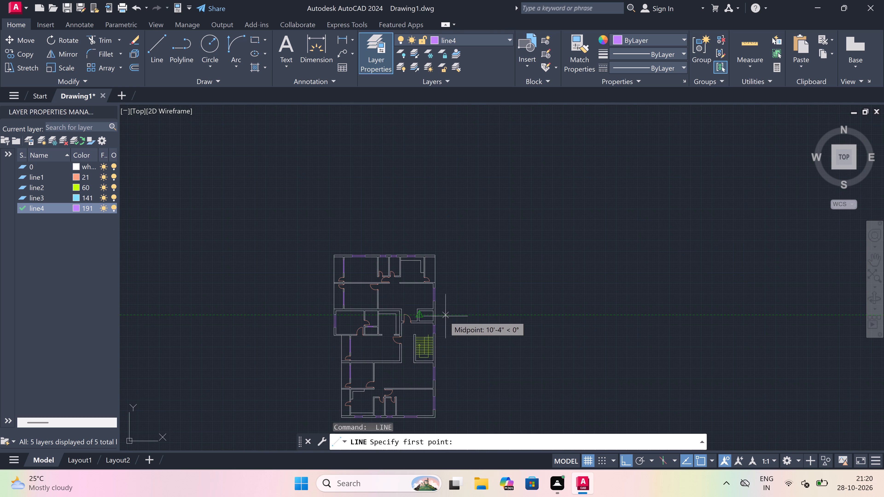
scroll(422, 313, "up", 2)
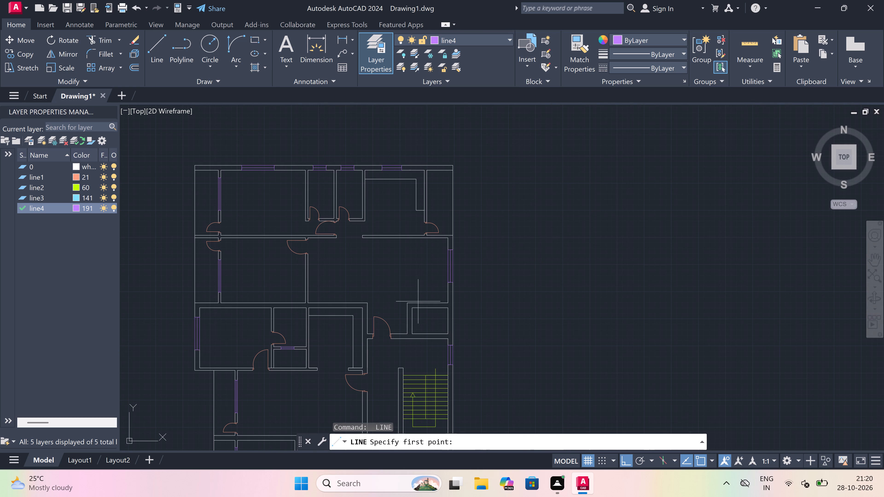
scroll(417, 301, "down", 1)
scroll(417, 301, "up", 1)
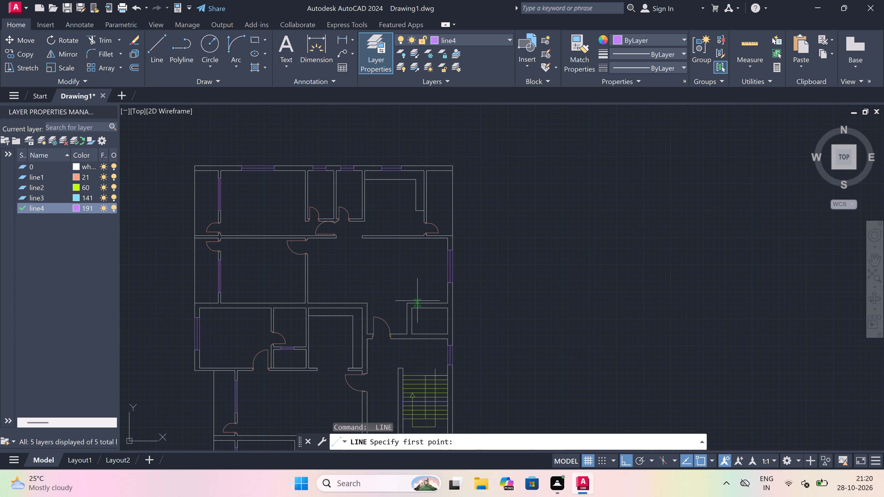
scroll(410, 301, "up", 1)
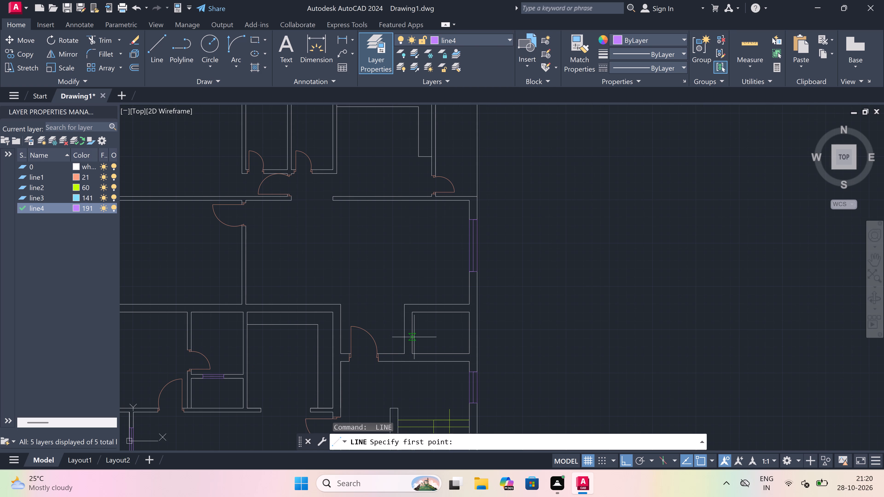
scroll(417, 336, "up", 2)
scroll(417, 336, "down", 1)
scroll(441, 351, "up", 1)
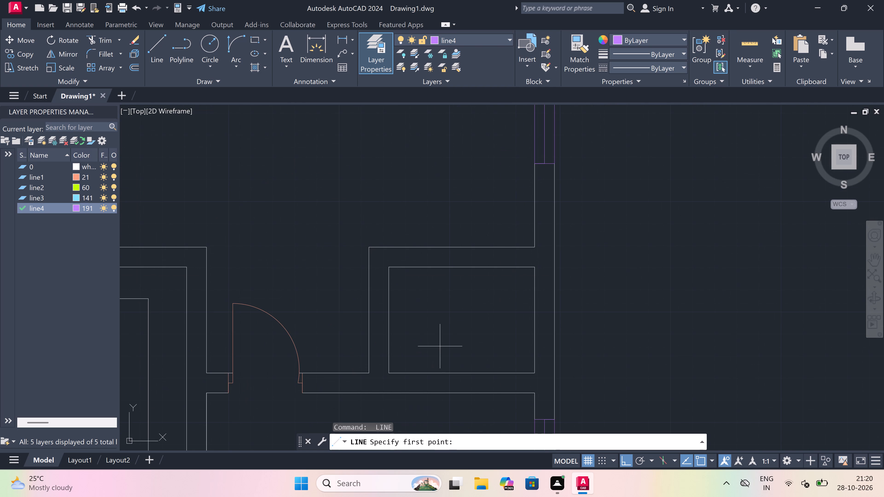
On layer 0, draw two jamb lines across the south wall of the small enclosed room by the eastern wall.
left_click(475, 39)
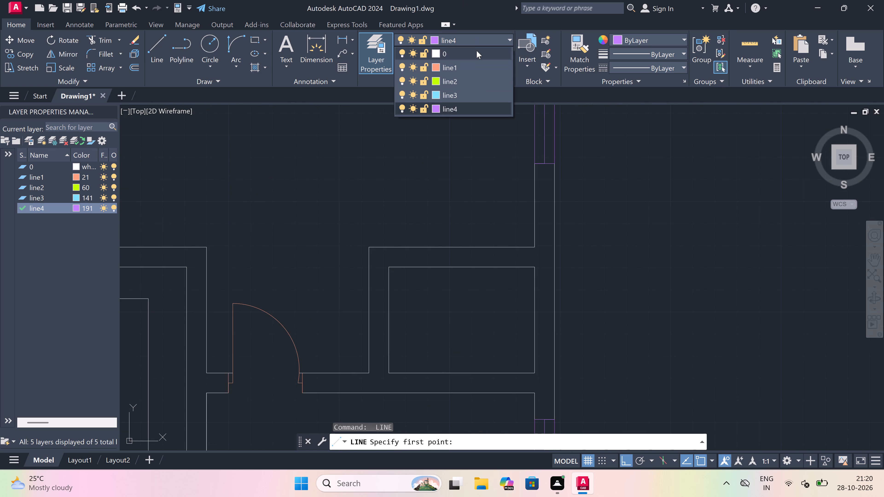
left_click(477, 51)
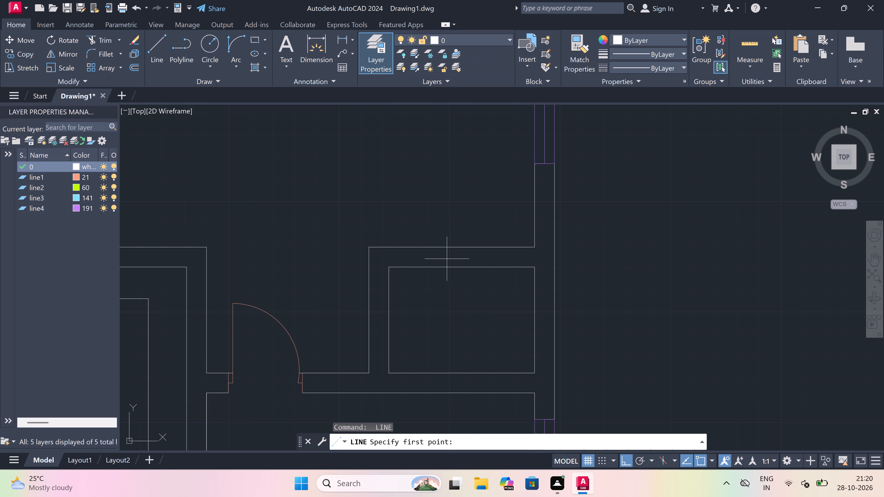
scroll(449, 256, "down", 1)
scroll(430, 327, "up", 1)
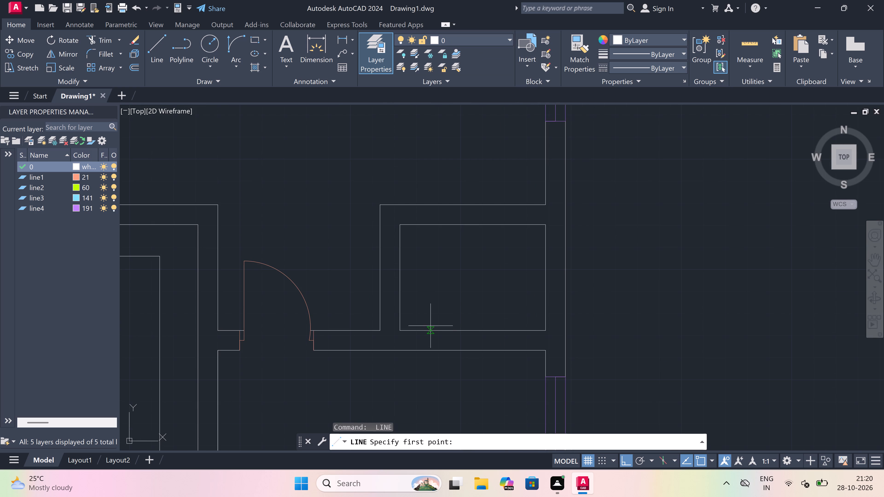
left_click(430, 328)
left_click(425, 350)
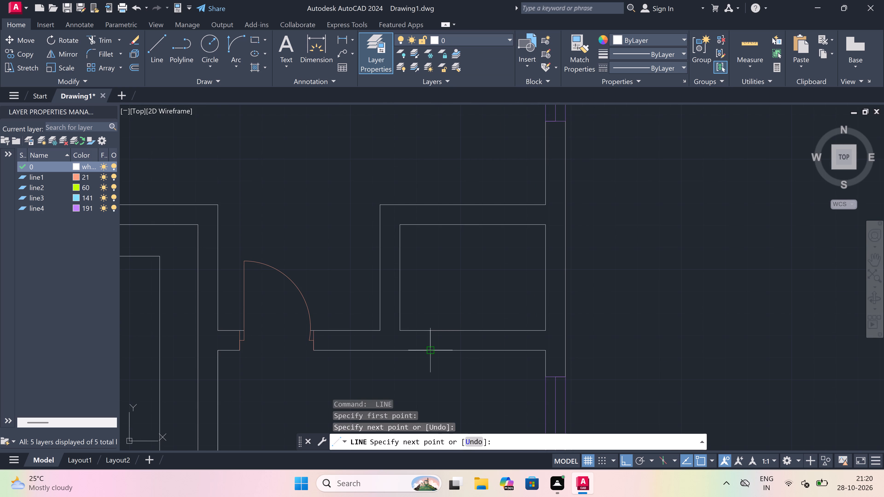
key("Escape")
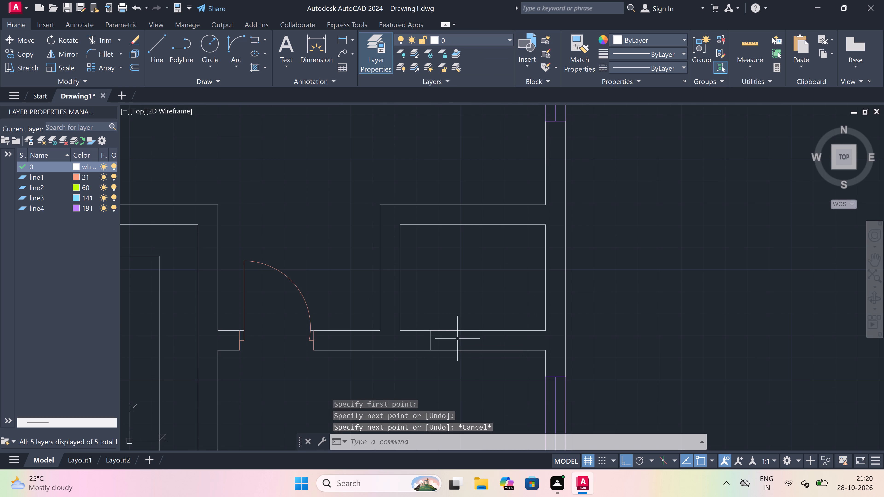
key("space")
scroll(521, 330, "up", 2)
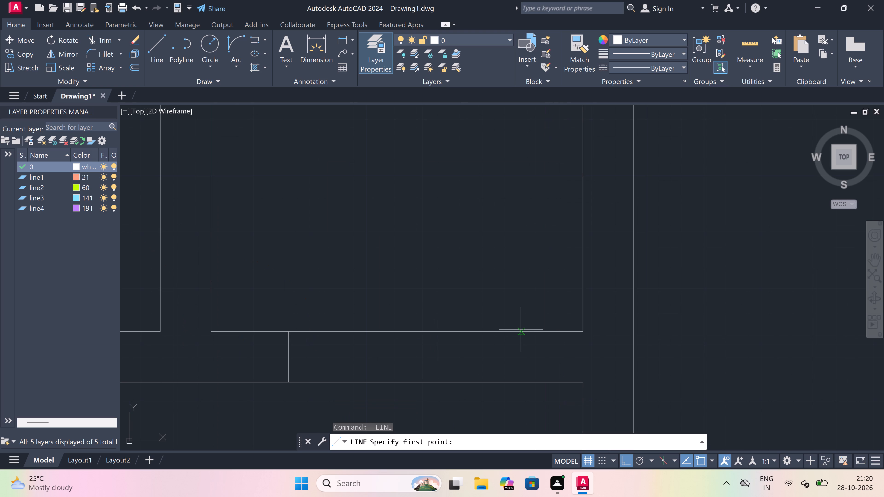
left_click(491, 328)
left_click(491, 383)
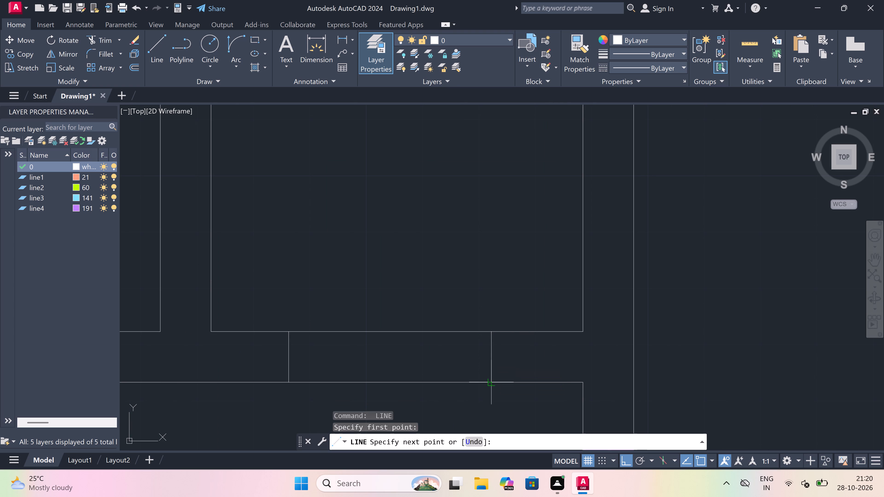
key("Escape")
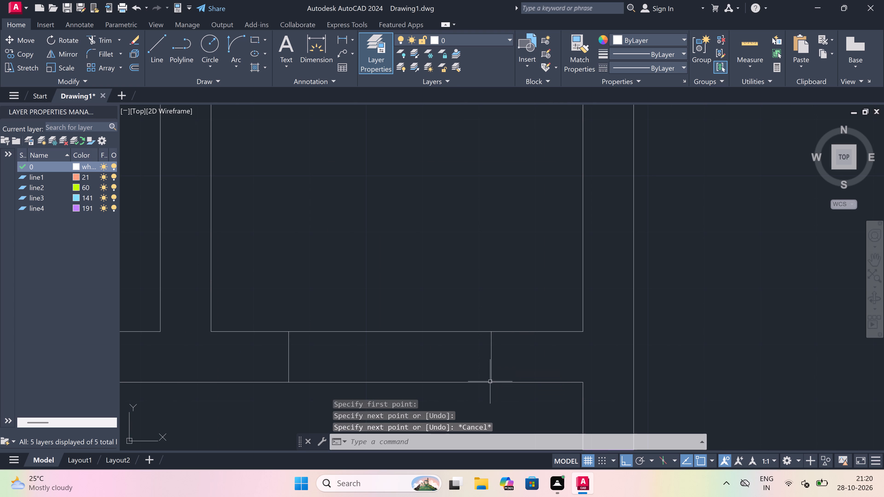
Trim both wall lines between the two jambs in the south wall of the small enclosed room by the eastern wall.
type("tr")
key("space")
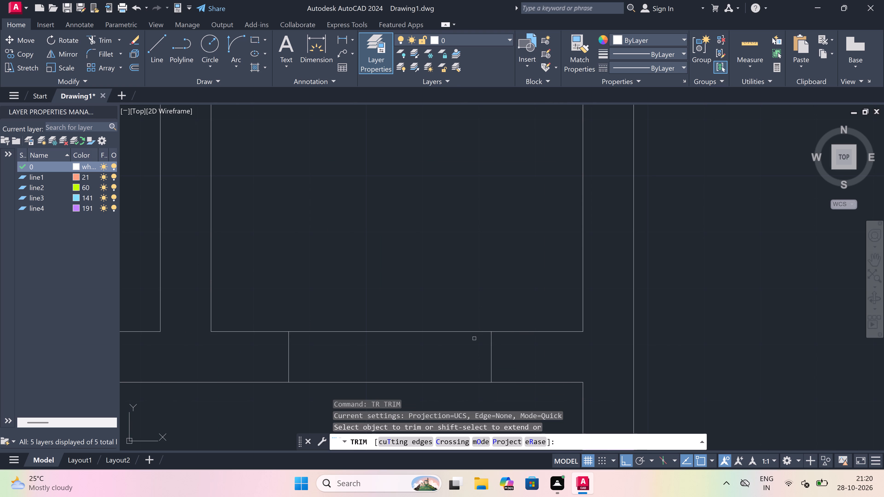
scroll(452, 284, "down", 2)
left_click_drag(450, 290, 450, 294)
left_click(441, 332)
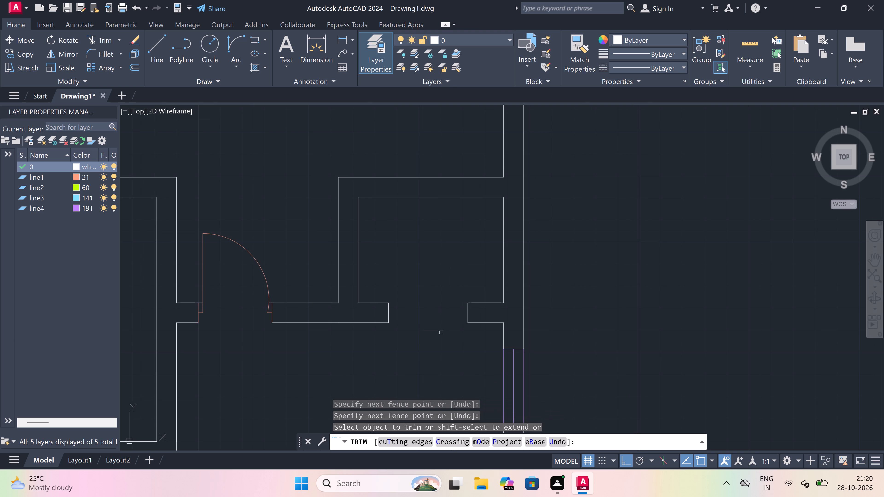
key("Escape")
Add a two-line multiline text label reading LIFT and 5'6"x4'0" inside the small enclosed room by the eastern wall.
type("mt")
key("space")
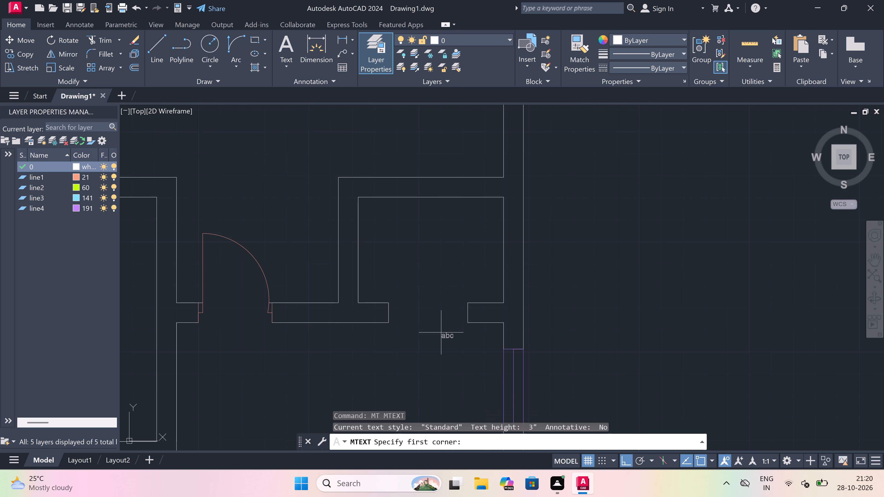
scroll(412, 250, "up", 1)
left_click_drag(392, 247, 395, 246)
left_click(682, 256)
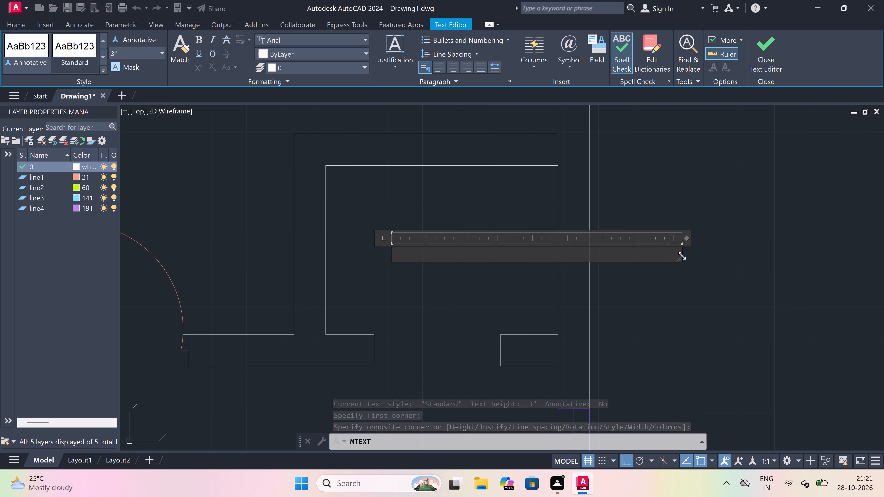
type("LIFT")
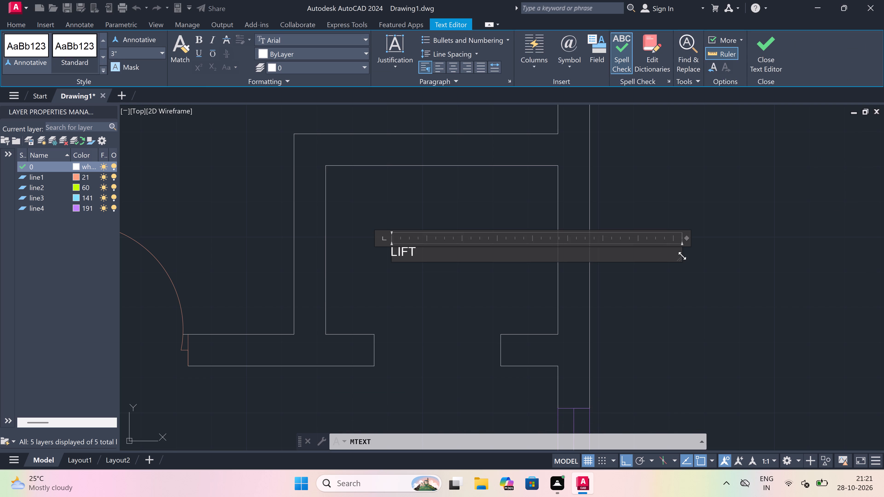
key("Return")
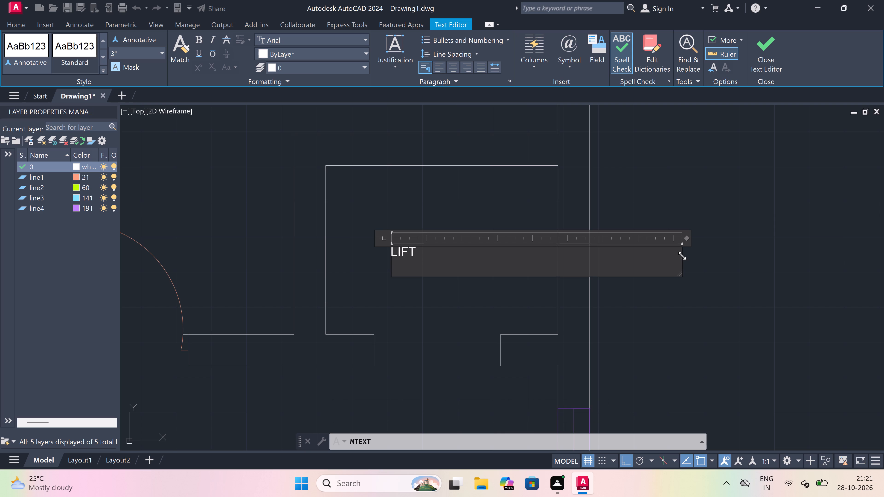
type("5'6")
key("shift+quotedbl")
key("x")
key("4")
type("'0")
key("shift+quotedbl")
left_click(444, 315)
Add a multiline text label reading LOBBY in the open area south-west of the lift, beside the staircase.
scroll(381, 254, "down", 5)
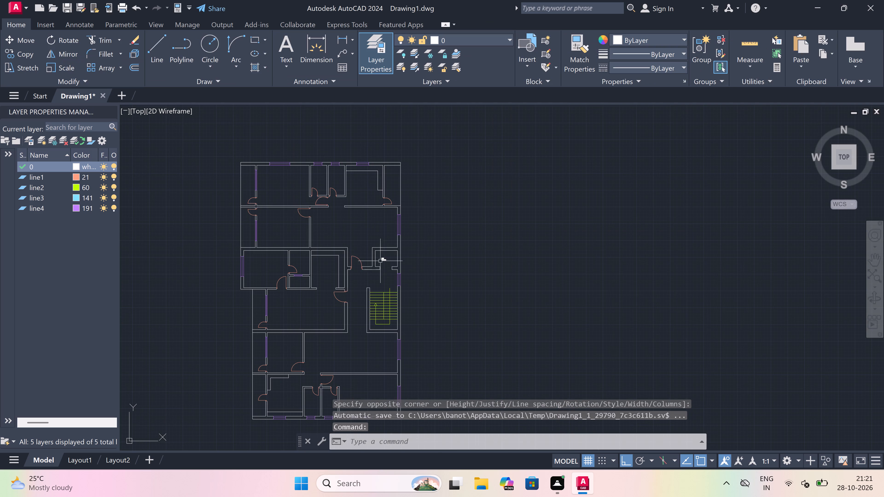
scroll(381, 286, "up", 2)
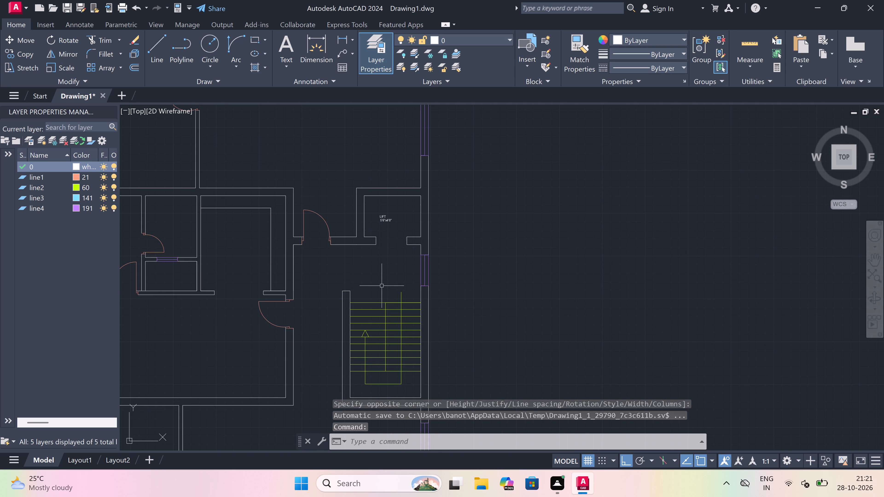
scroll(334, 270, "up", 2)
key("space")
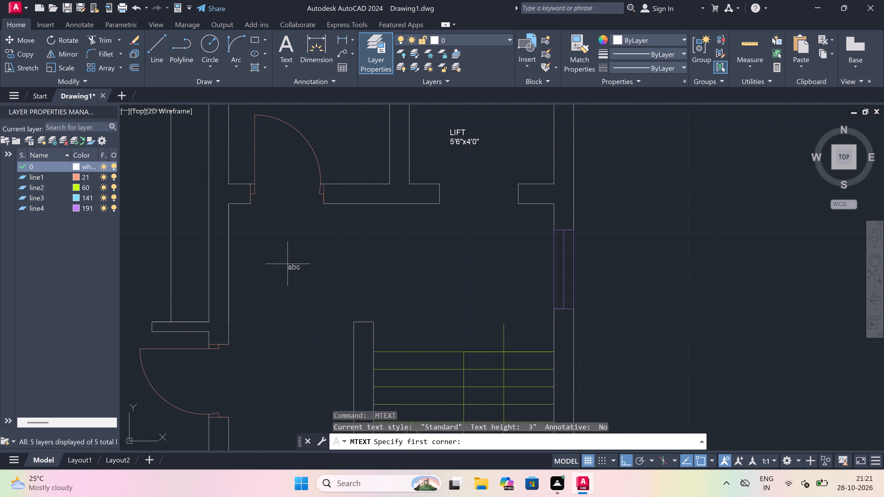
left_click_drag(285, 259, 308, 266)
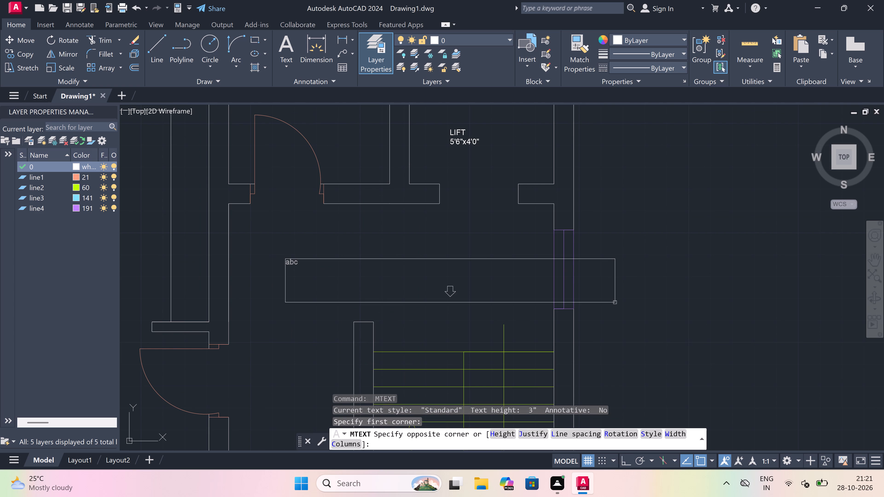
left_click(616, 299)
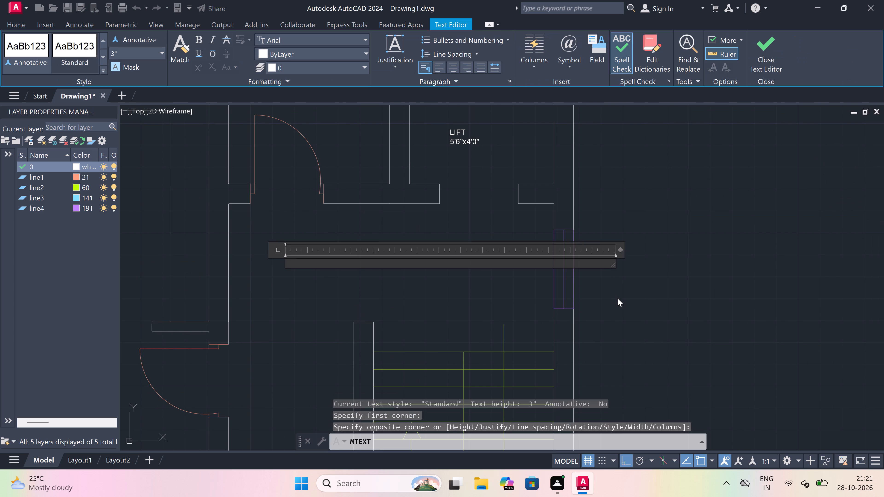
type("LOBBY")
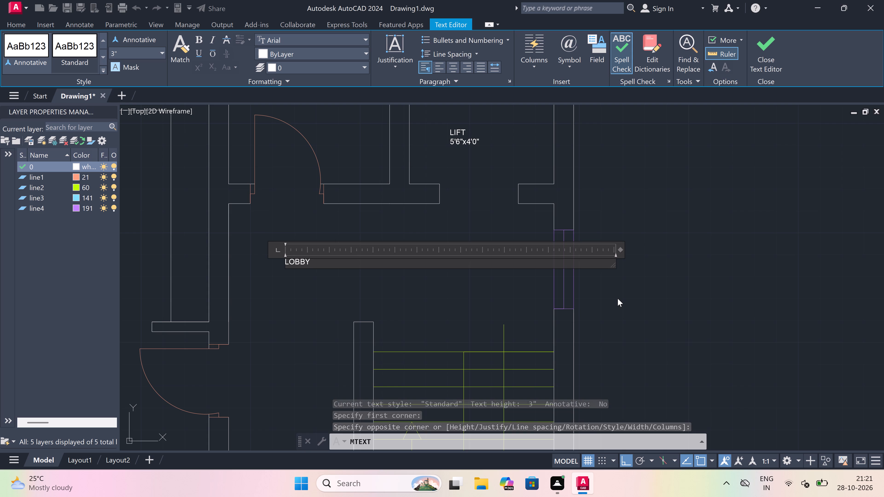
left_click(304, 286)
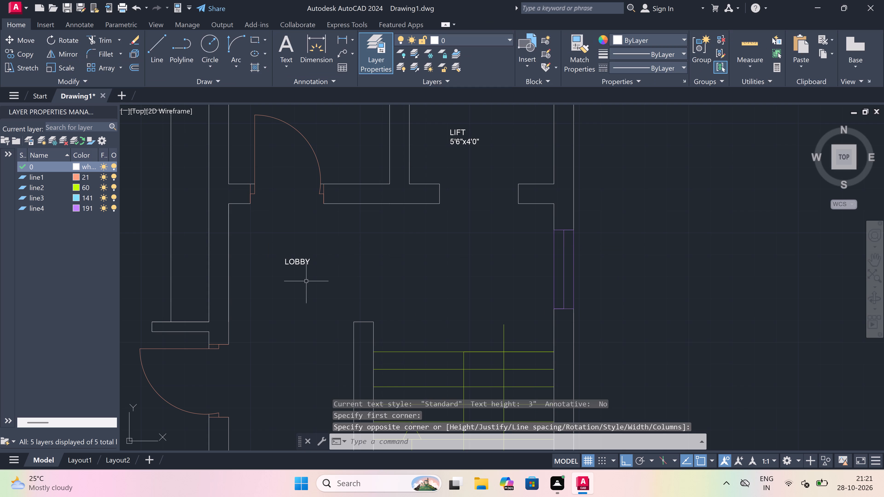
Add a multiline text label reading UP just above the start of the staircase direction line.
key("space")
scroll(293, 289, "down", 3)
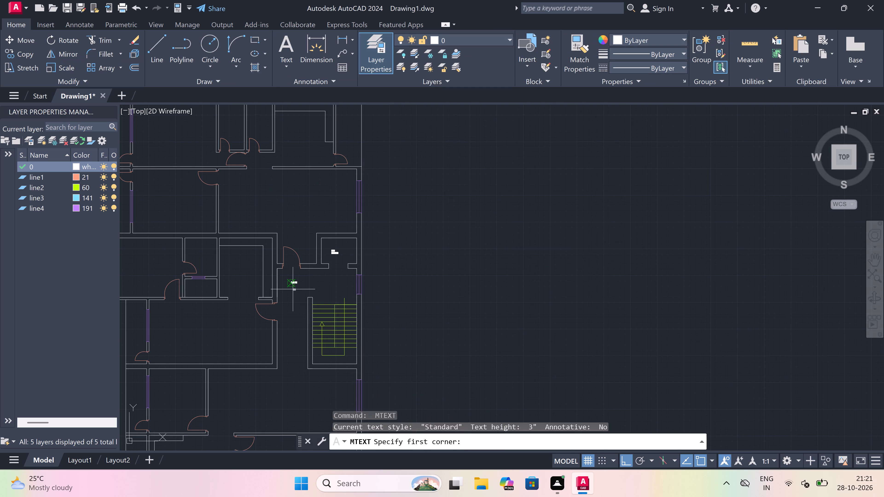
scroll(352, 304, "up", 1)
scroll(323, 289, "up", 3)
left_click_drag(365, 266, 380, 280)
left_click(516, 286)
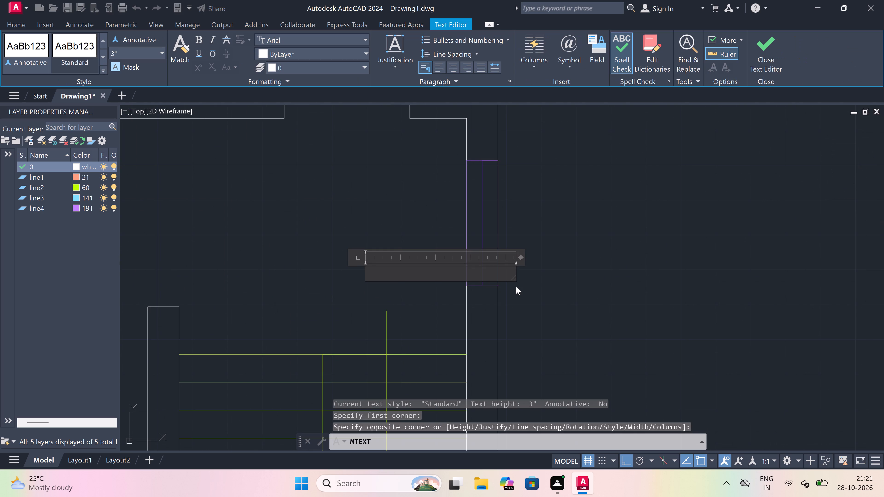
key("u")
key("p")
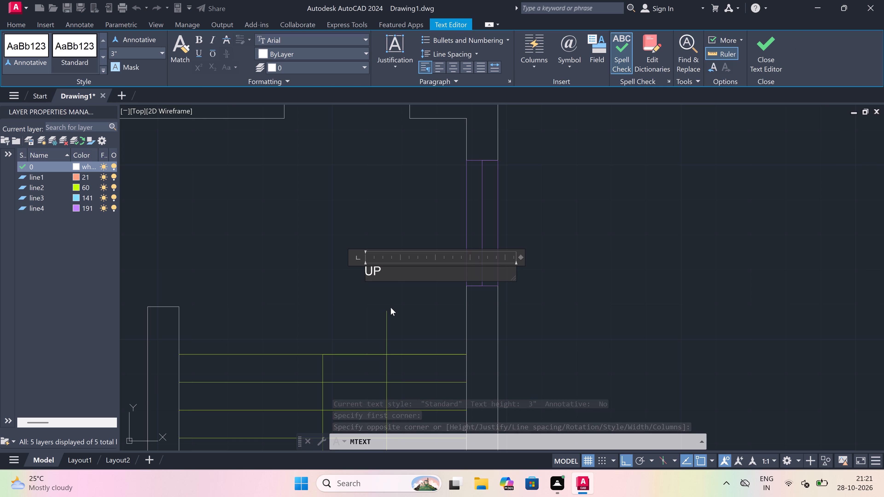
left_click(322, 294)
Add a two-line multiline text label reading LIVING / DINING and 20'9"x10'0" in the large room south of the staircase.
scroll(426, 217, "down", 3)
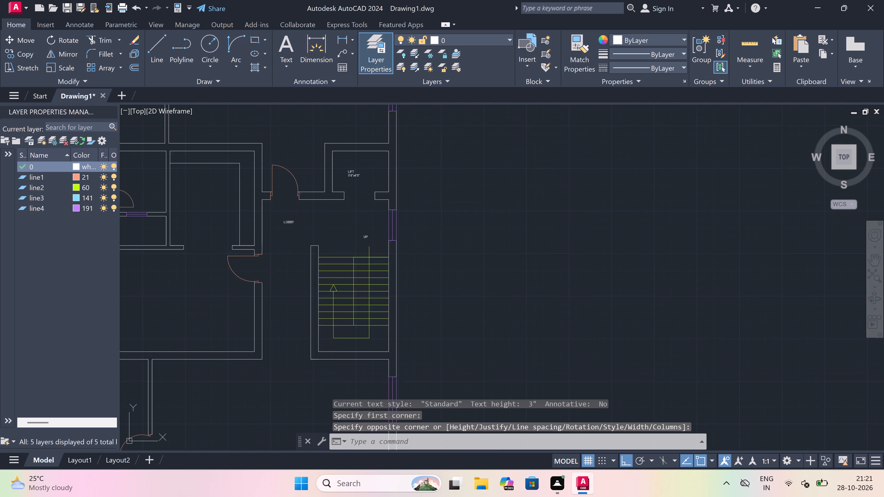
scroll(349, 227, "down", 1)
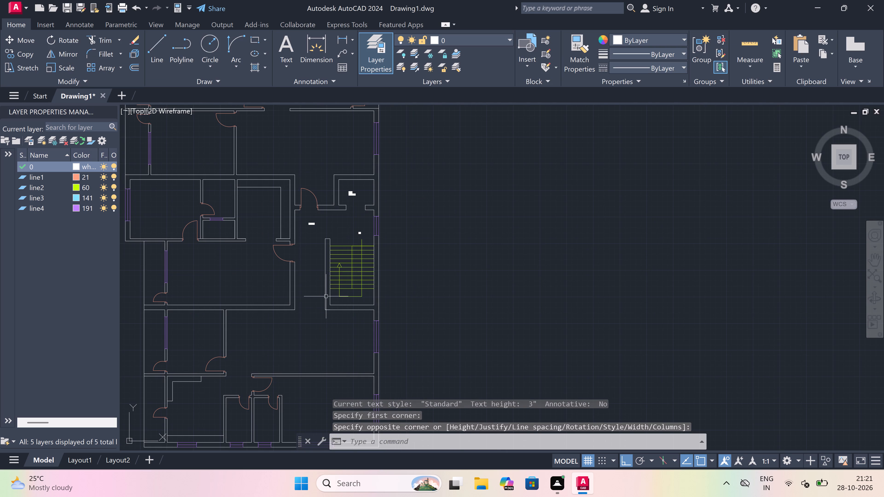
key("space")
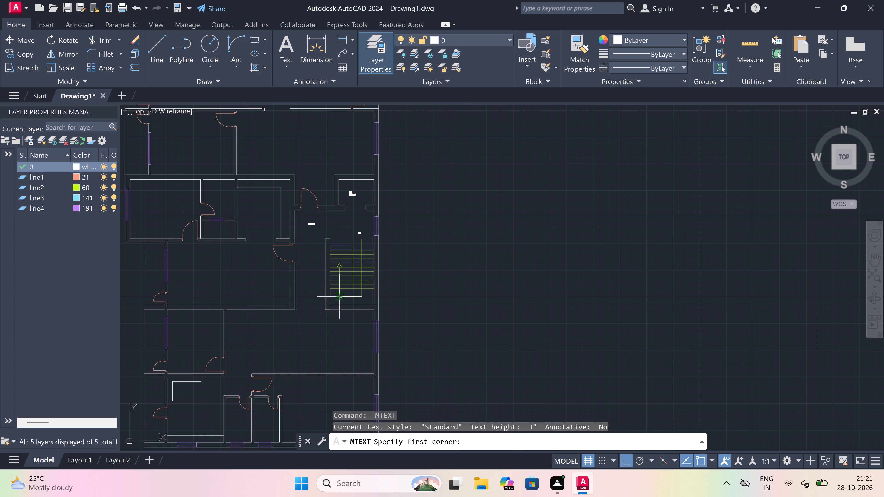
scroll(337, 295, "down", 2)
scroll(324, 310, "up", 2)
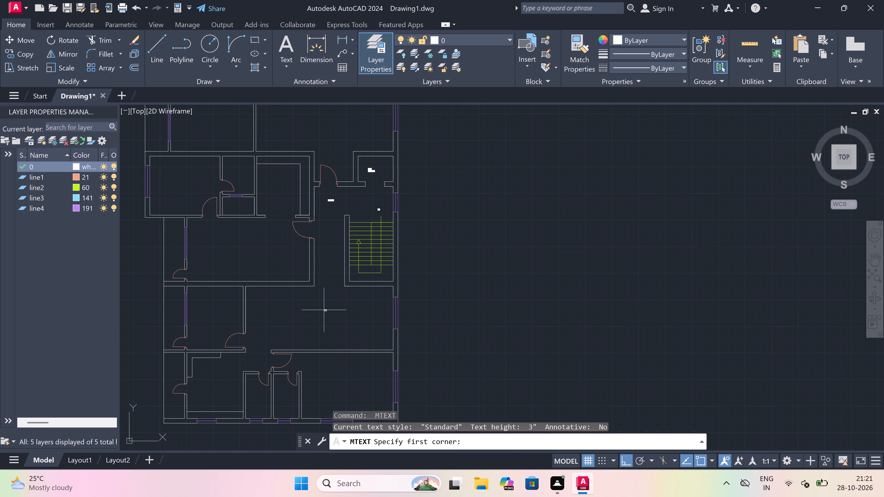
scroll(324, 309, "up", 1)
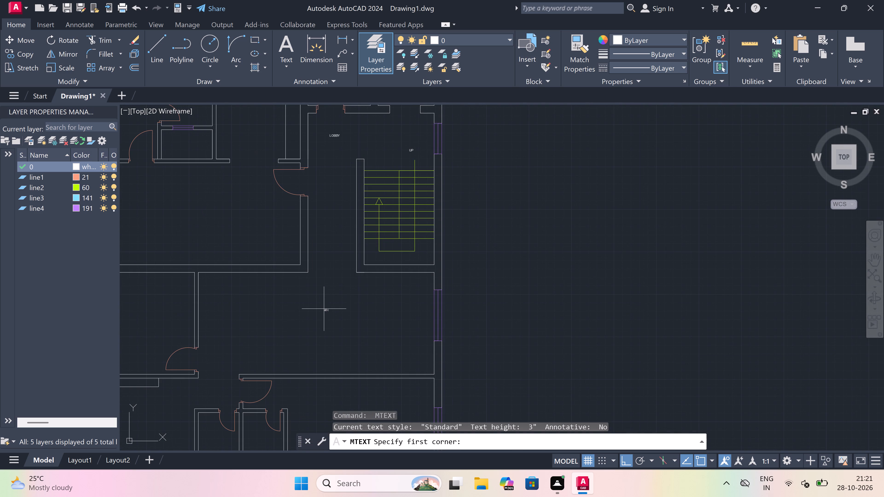
scroll(317, 322, "up", 1)
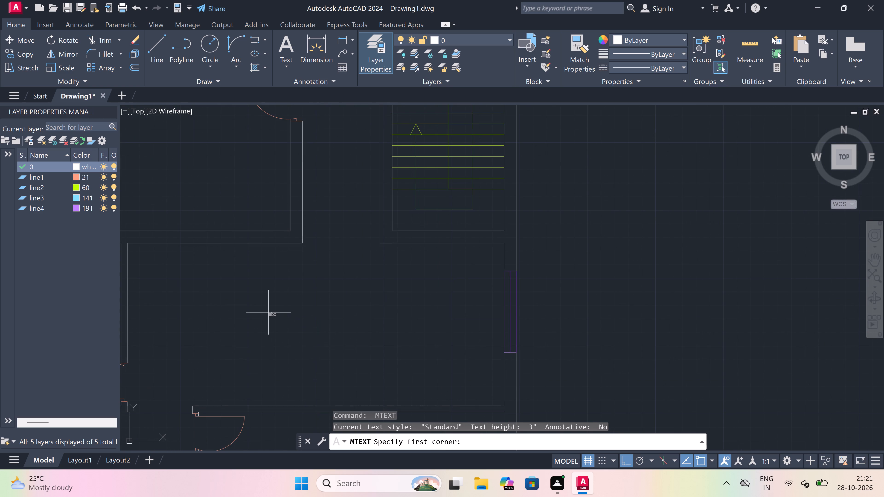
left_click_drag(244, 304, 244, 304)
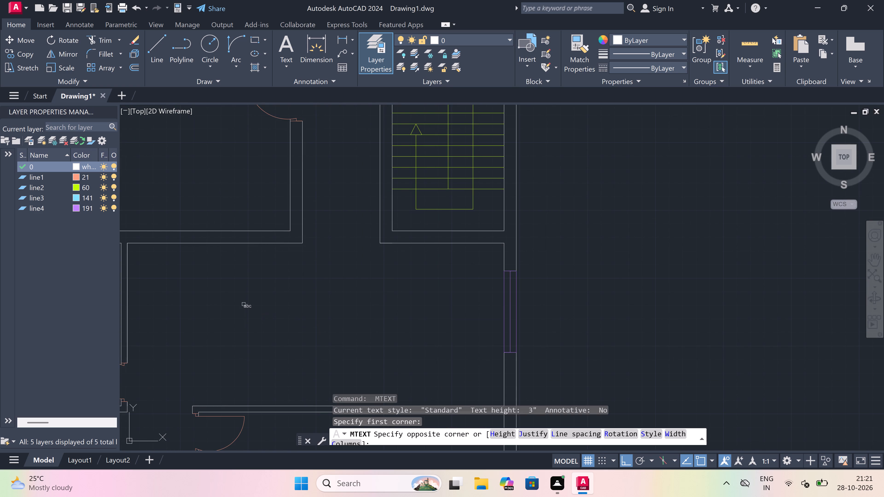
left_click_drag(244, 304, 249, 304)
left_click(521, 332)
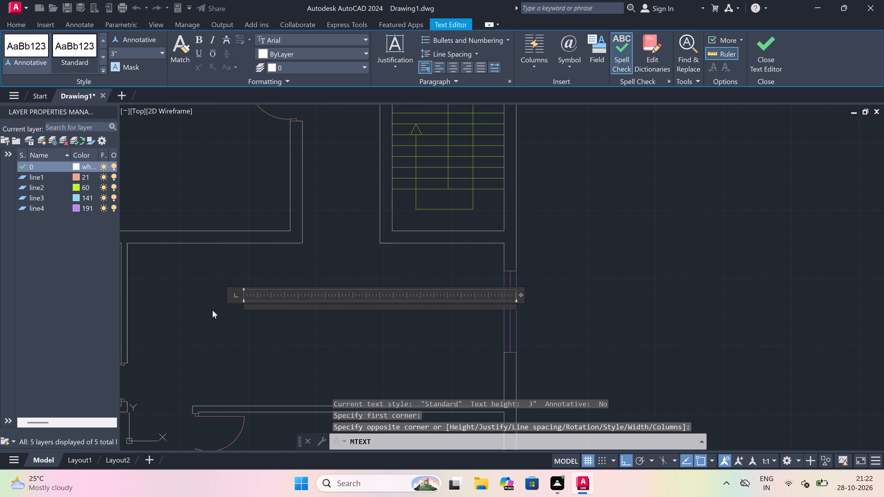
scroll(215, 304, "up", 2)
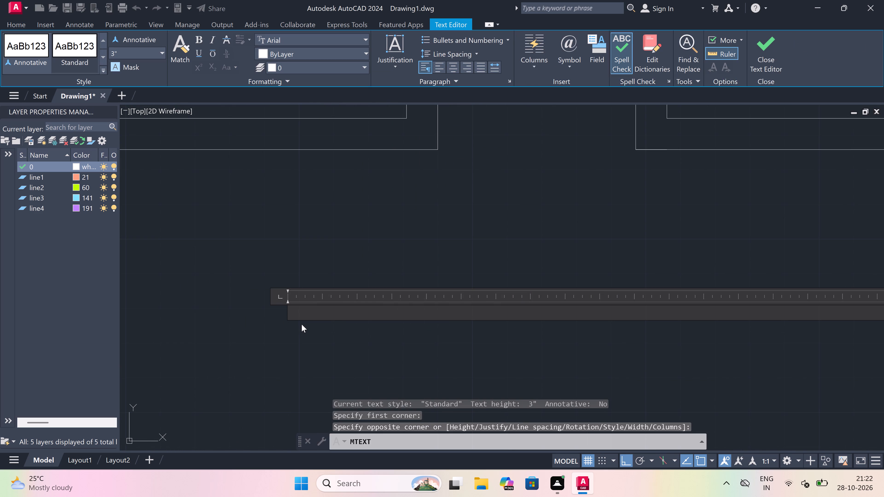
type("LIVING")
key("space")
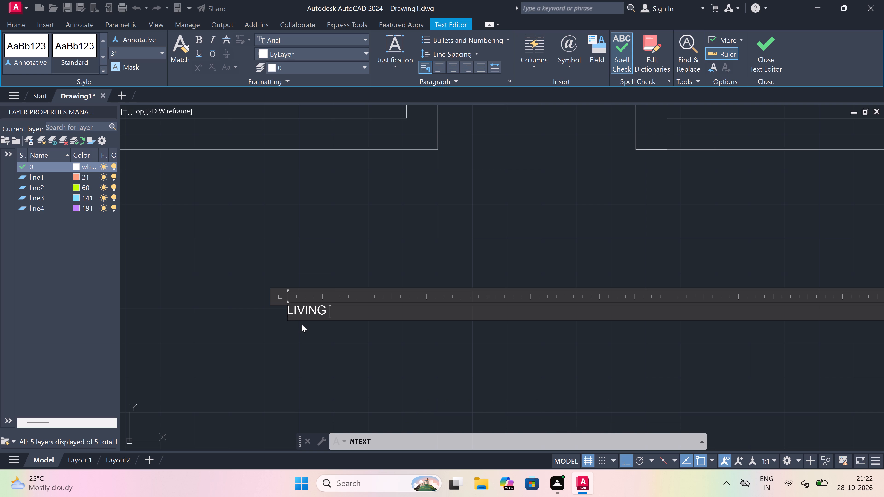
type("/ DINING")
key("Return")
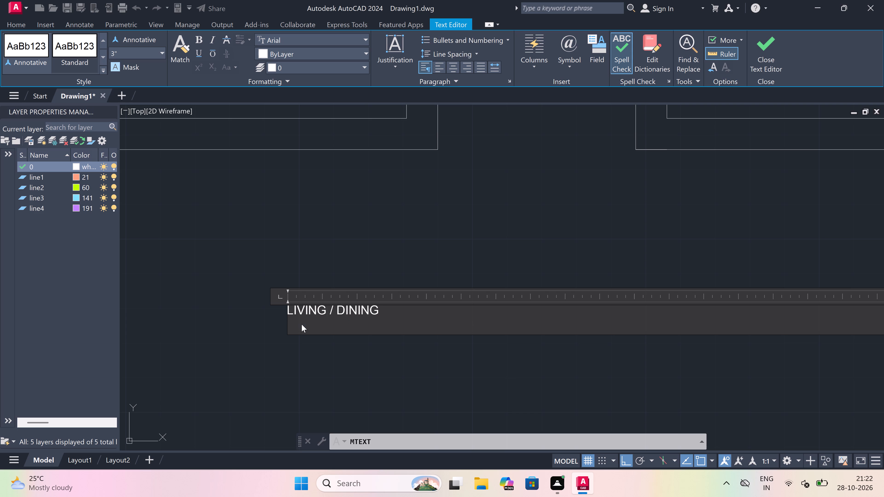
type("20'9")
key("x")
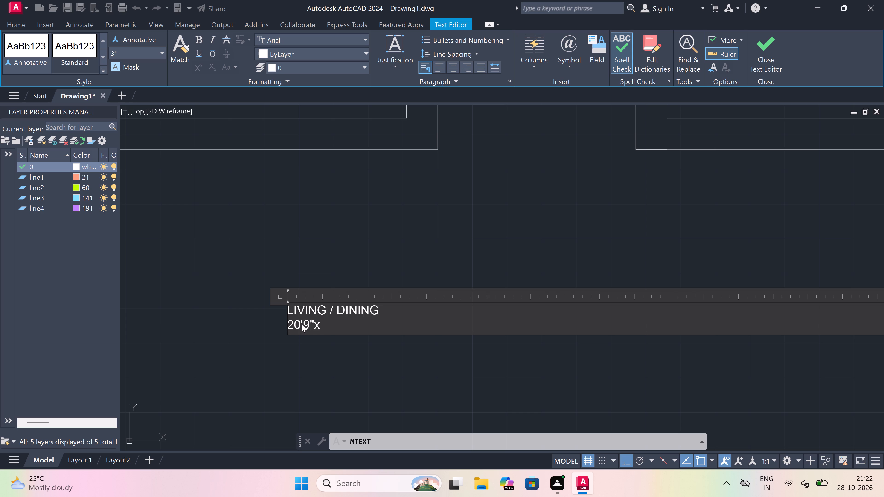
key("1")
type("0'0\"")
left_click_drag(297, 370, 298, 364)
Add a two-line multiline text label reading BEDROOM and 12'0"x10'4.5" in the room at the plan's south-east corner.
scroll(325, 295, "down", 2)
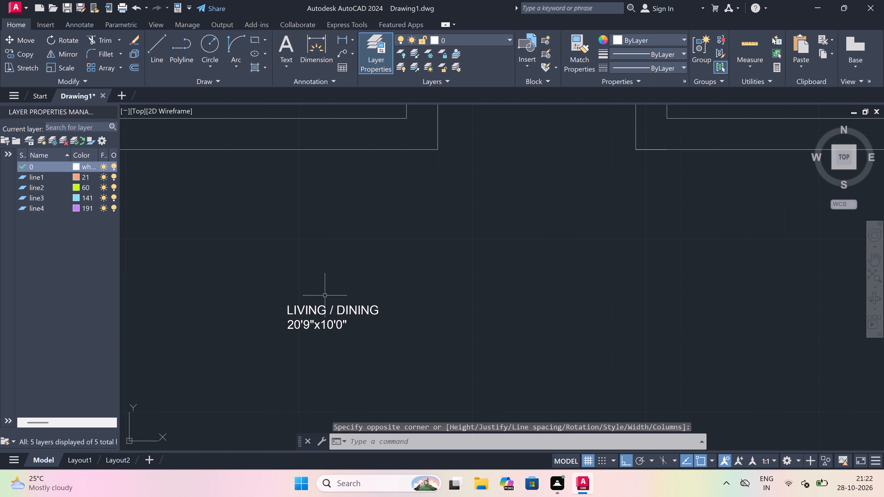
scroll(325, 295, "down", 3)
key("space")
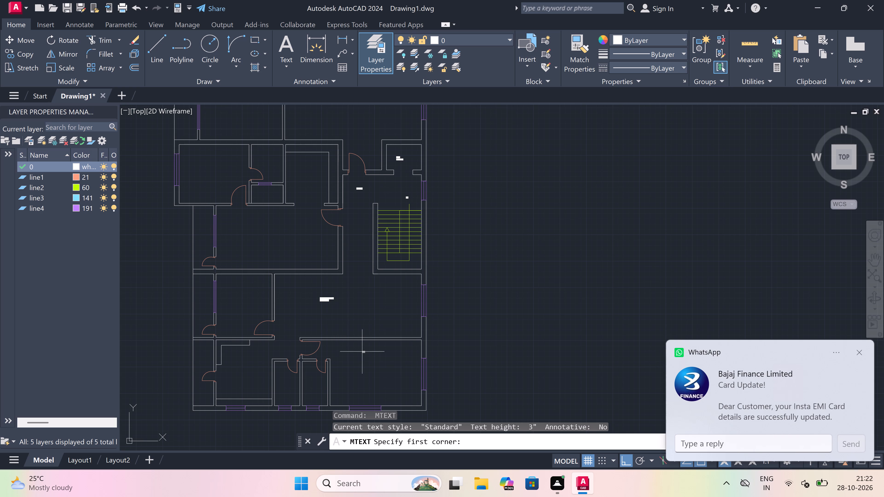
scroll(362, 352, "down", 1)
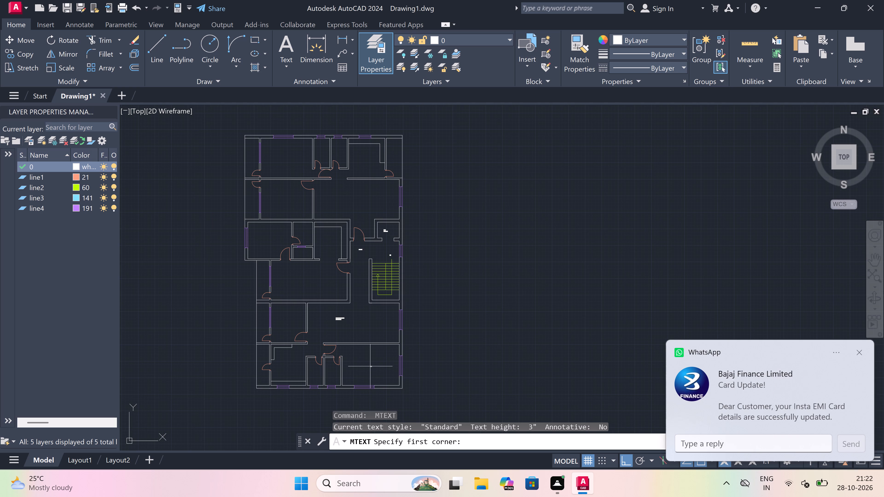
scroll(371, 353, "up", 3)
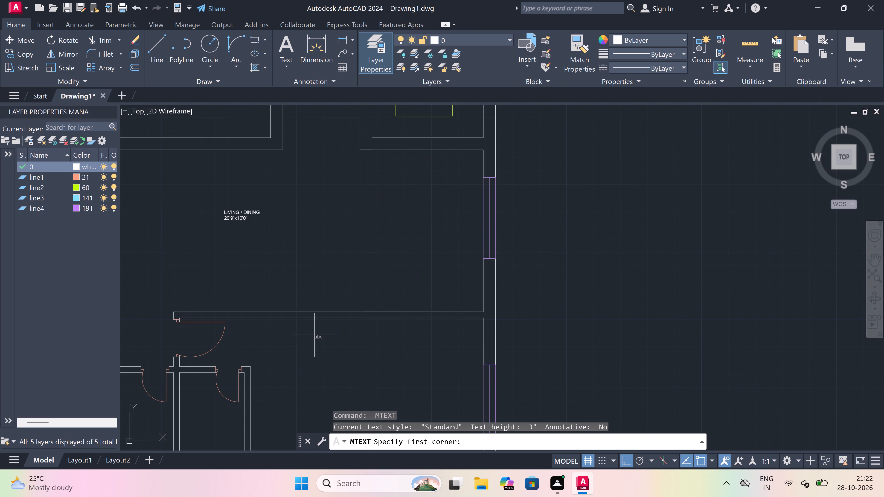
left_click_drag(306, 336, 340, 335)
left_click(619, 358)
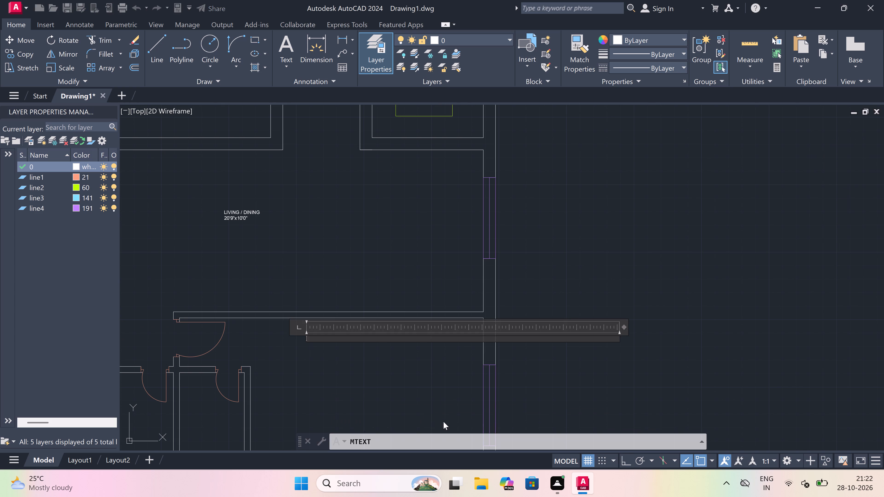
scroll(322, 340, "up", 3)
scroll(422, 334, "down", 4)
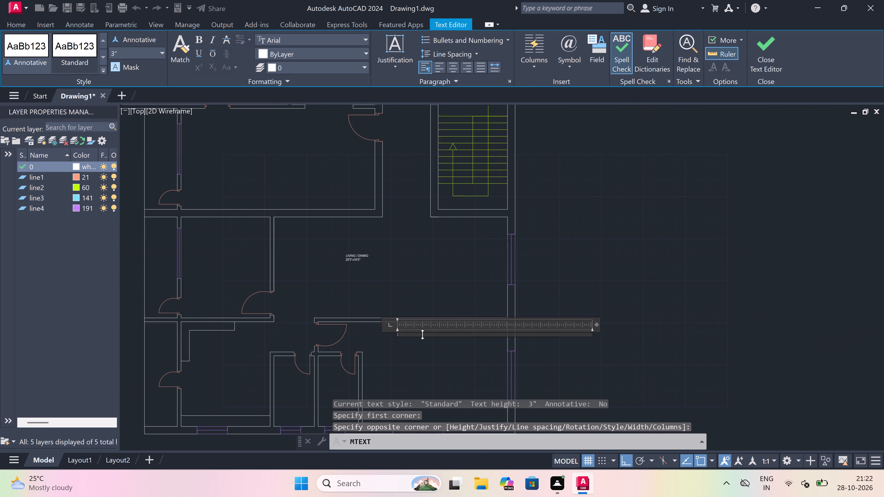
scroll(415, 347, "up", 3)
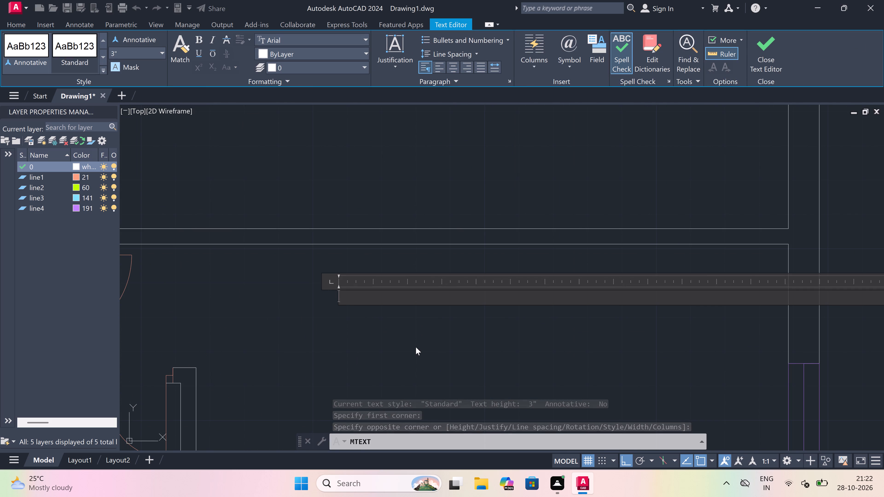
type("BEDROOM")
key("Return")
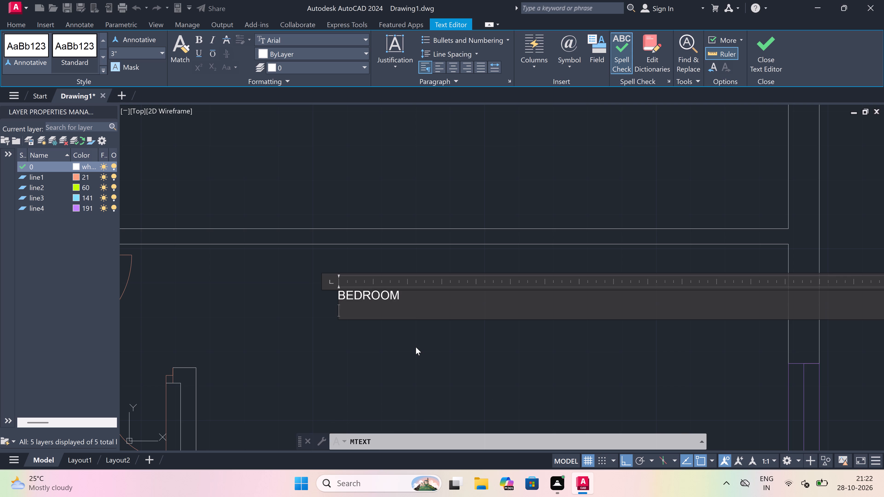
type("12'0")
type("\"x")
key("1")
key("0")
key("period")
key("BackSpace")
key("apostrophe")
key("4")
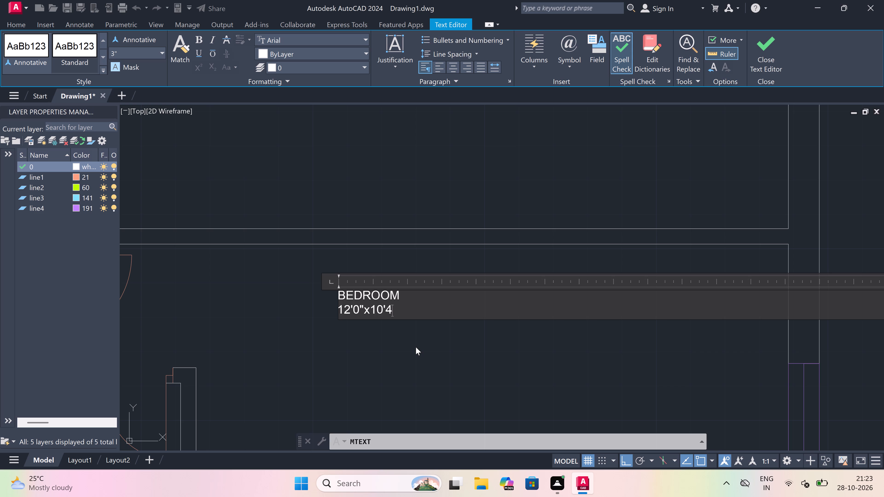
type(".5")
key("shift+quotedbl")
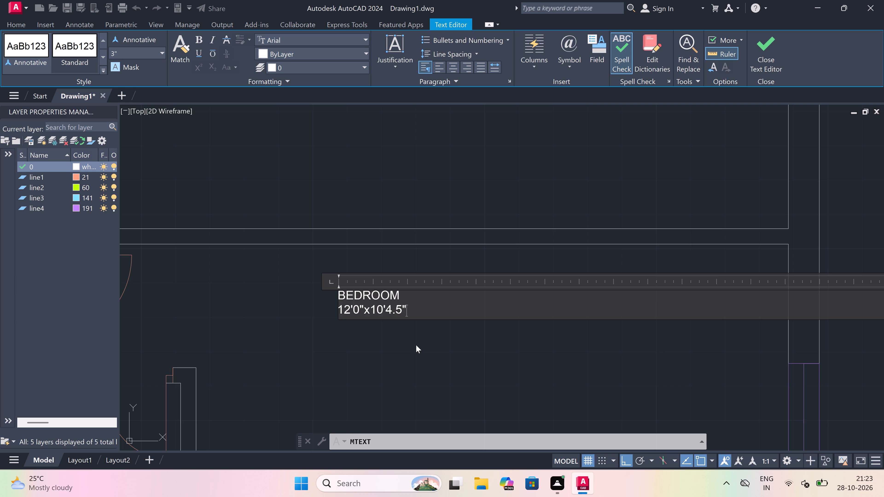
left_click(416, 345)
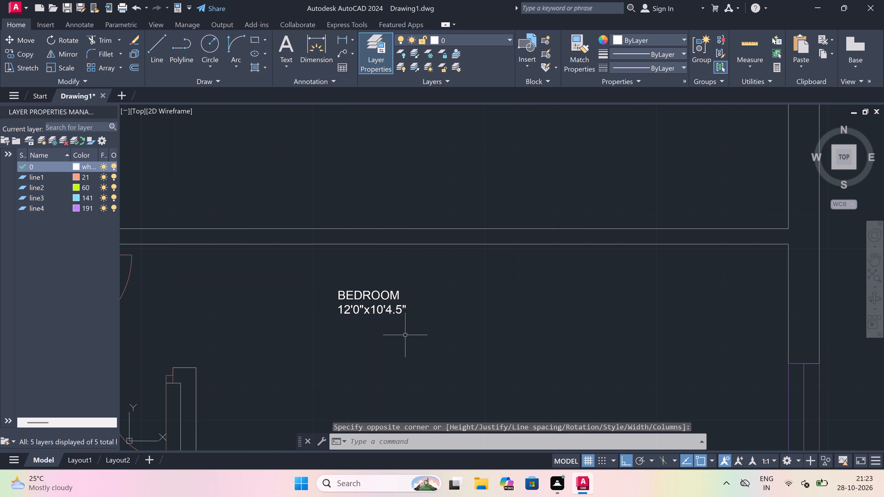
Add a two-line multiline text label reading TOILET and 4'0"x7'0" in the small room directly west of the south-east bedroom.
scroll(392, 326, "down", 5)
scroll(381, 340, "up", 2)
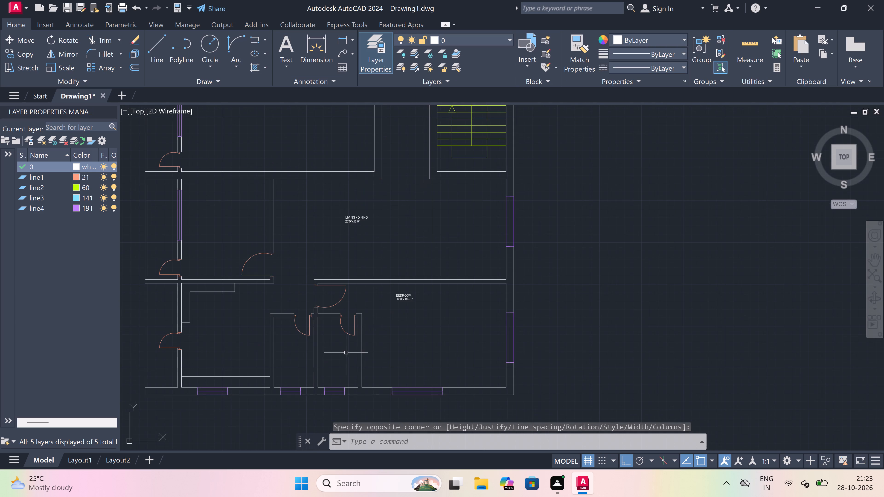
scroll(336, 356, "up", 2)
key("space")
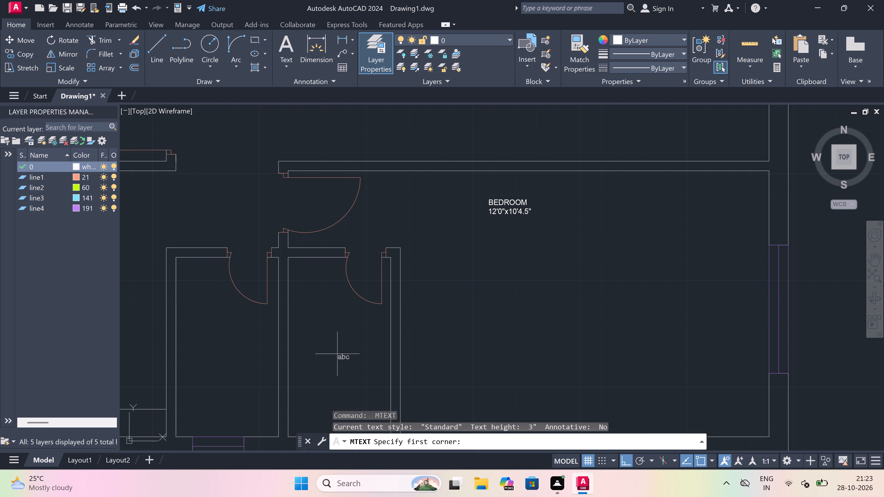
left_click_drag(298, 354, 323, 353)
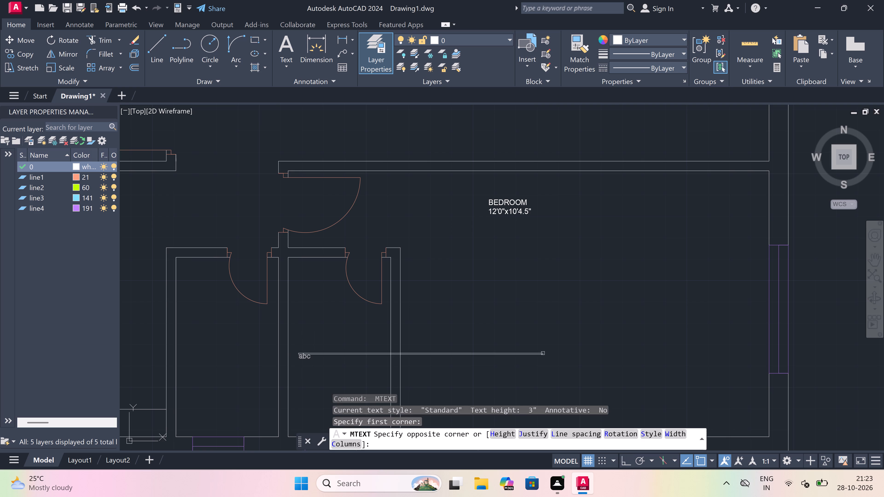
left_click(649, 354)
scroll(316, 377, "up", 1)
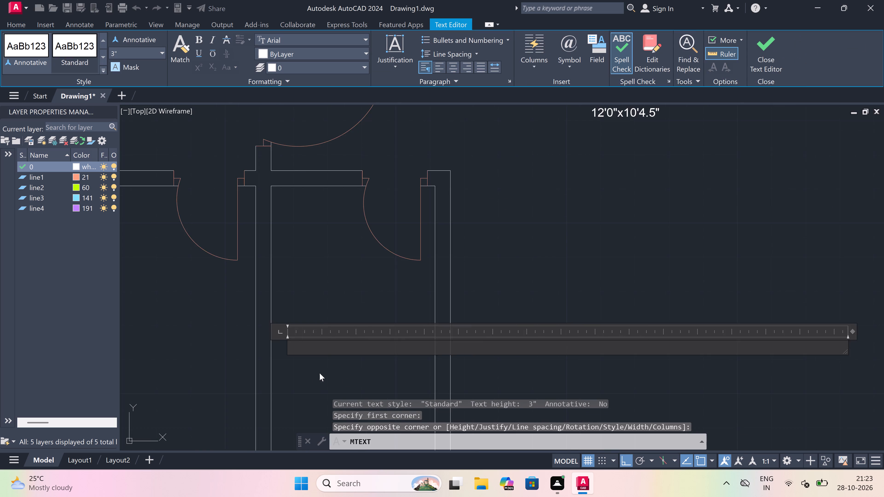
scroll(320, 373, "up", 1)
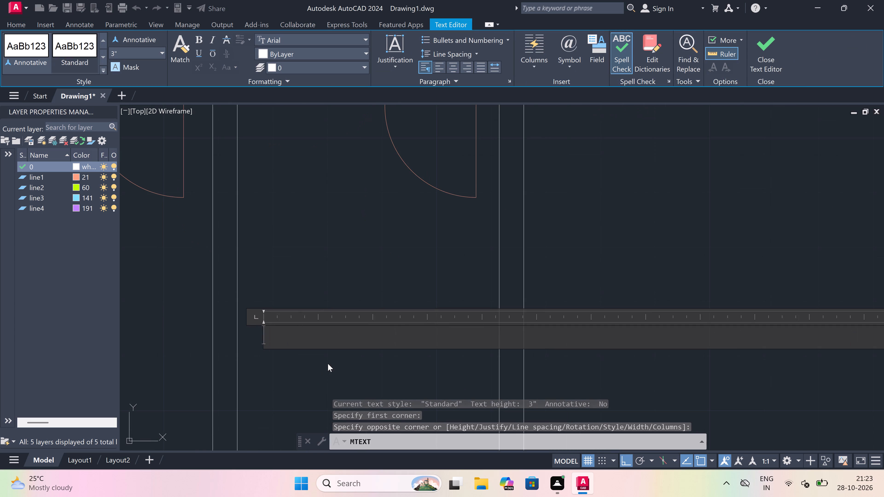
key("t")
type("OILET")
key("Return")
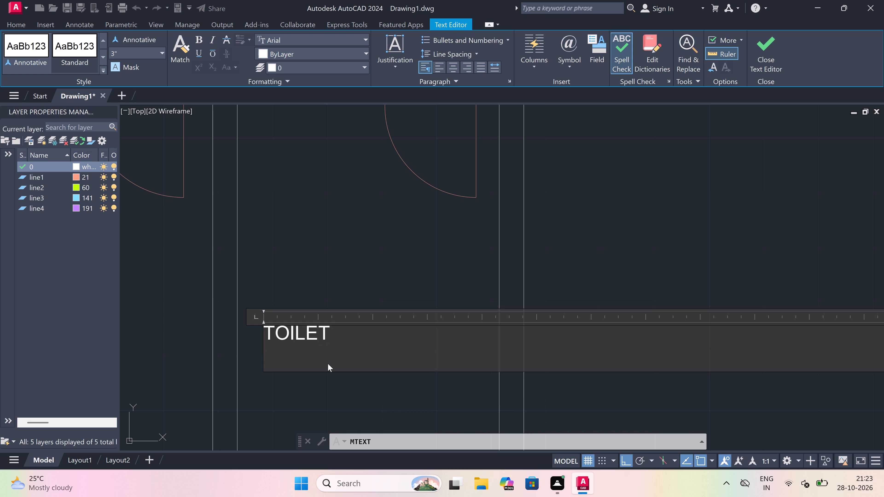
key("4")
type("'0")
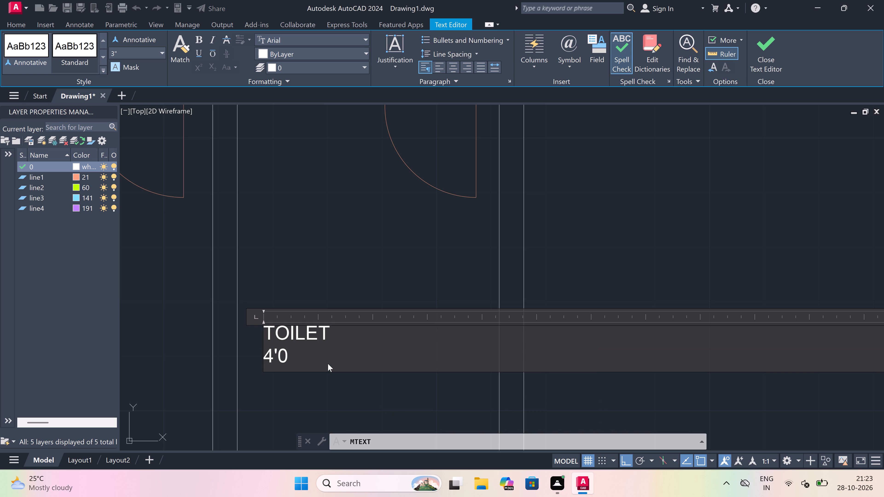
key("shift+quotedbl")
type("x7")
type("'0")
key("shift+quotedbl")
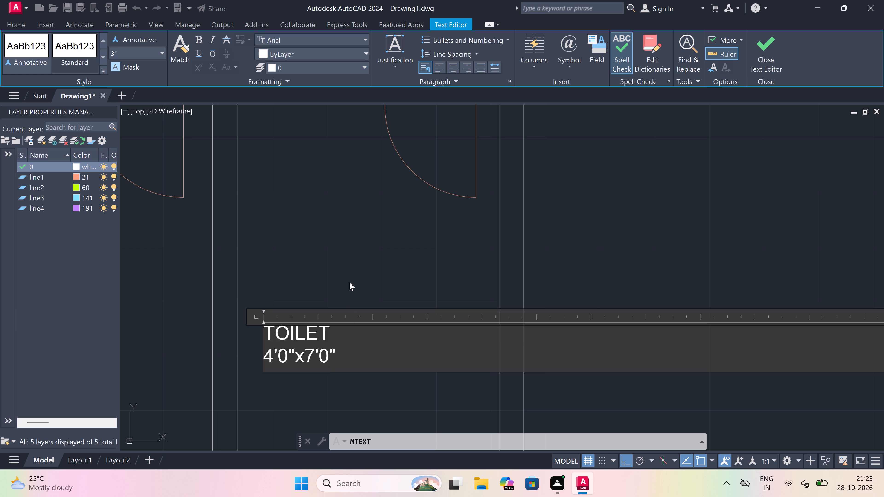
left_click(349, 282)
Add a multiline text label with TOILET as its first line in the small room west of the labelled toilet.
scroll(350, 282, "down", 5)
scroll(331, 283, "up", 2)
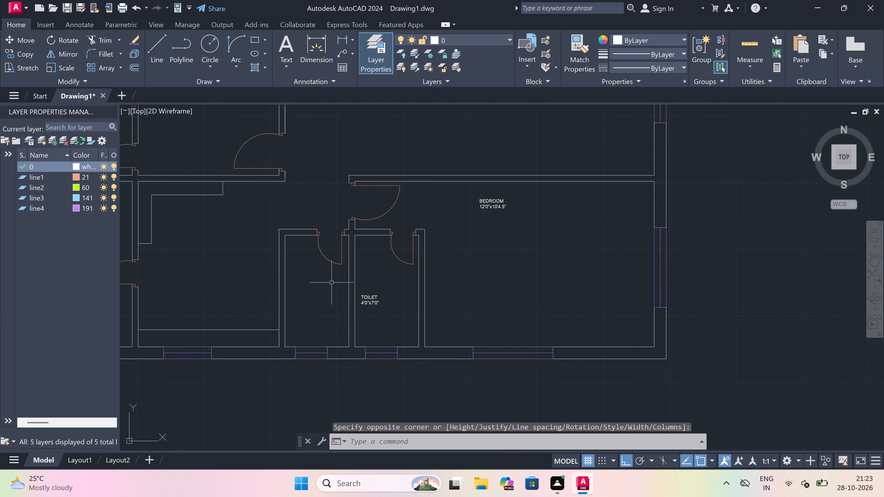
scroll(322, 308, "up", 1)
key("space")
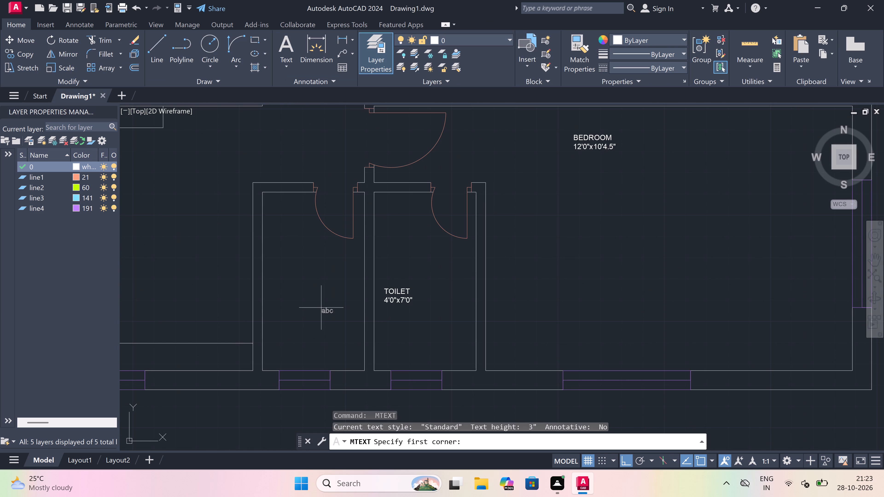
scroll(280, 288, "up", 1)
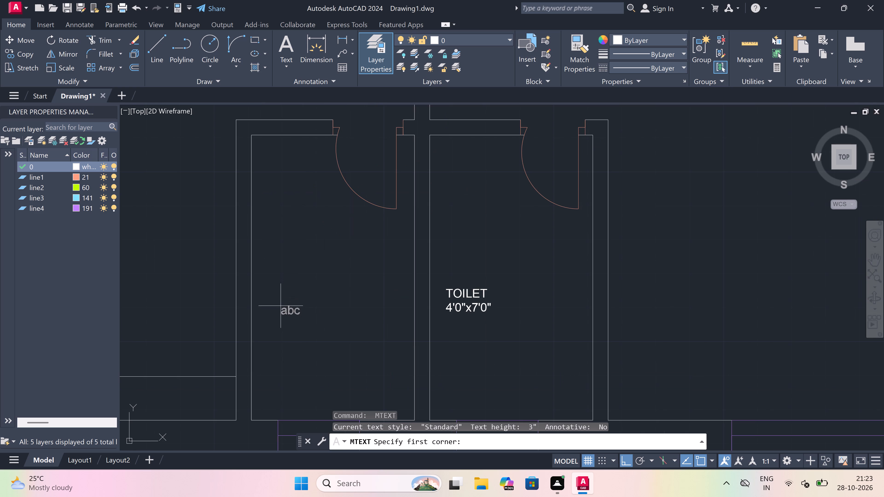
left_click(279, 297)
left_click(629, 295)
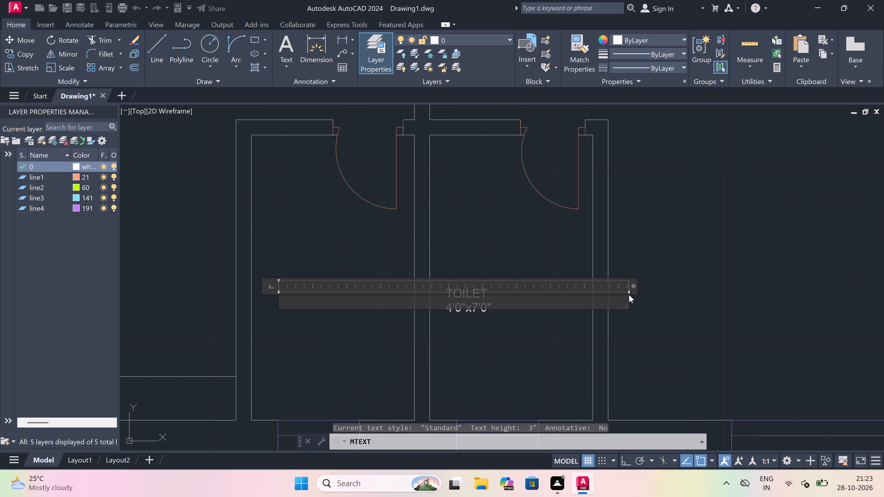
type("TOILET")
key("Return")
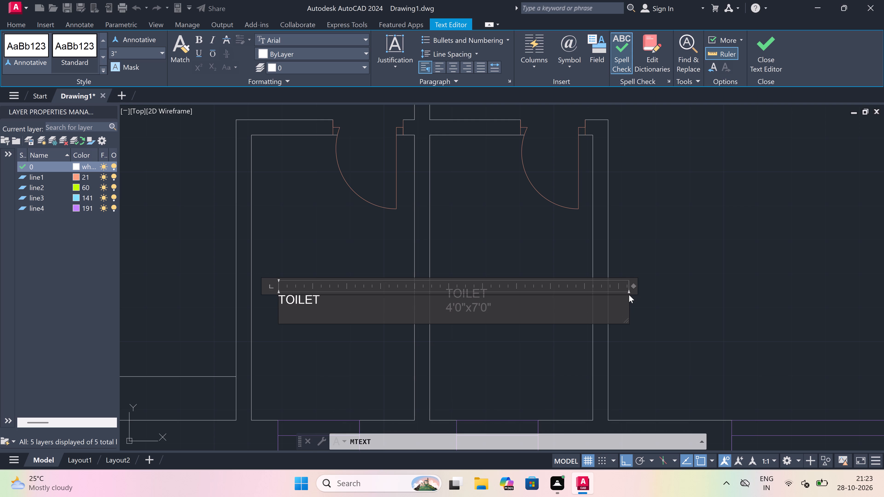
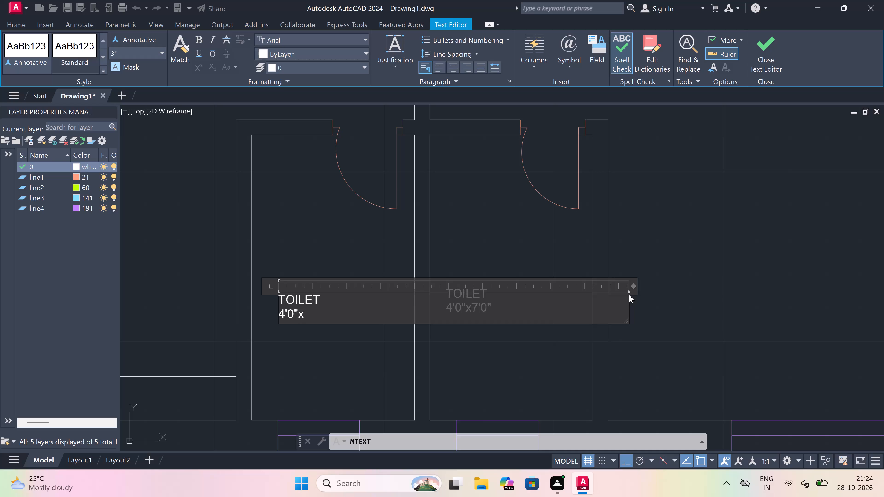
Complete the western toilet's label with 4'0"x7'0" as its second line.
key("shift+quotedbl")
left_click_drag(333, 332, 333, 327)
Add a two-line multiline text label reading KITCHEN and 11'0"x10'4.5" in the room with the counter, west of the two toilets.
scroll(337, 294, "down", 5)
scroll(268, 269, "up", 3)
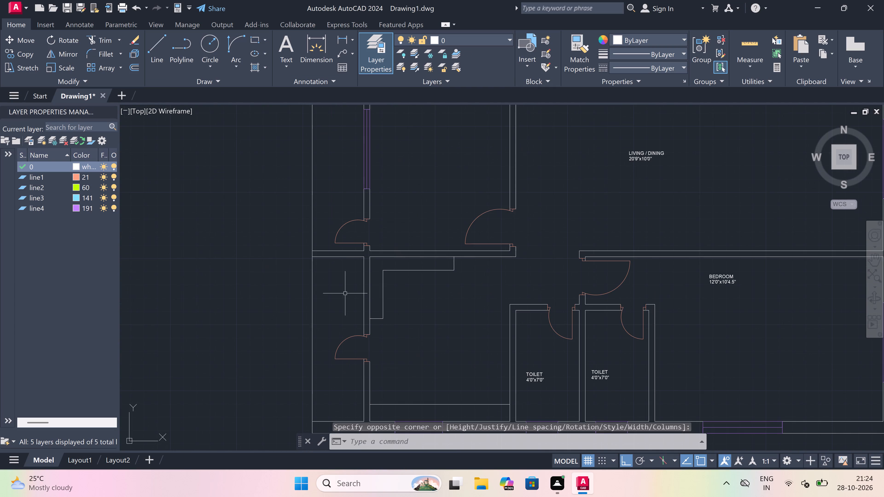
scroll(388, 296, "down", 2)
scroll(419, 306, "up", 2)
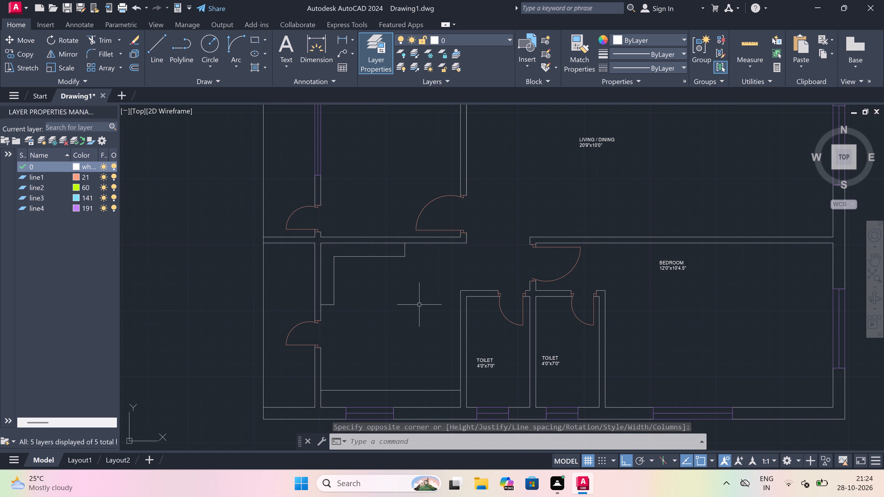
key("space")
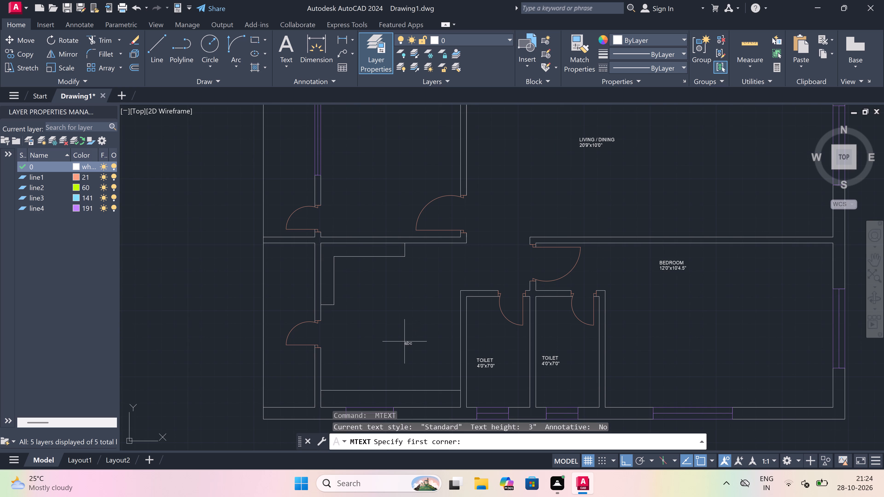
scroll(404, 341, "up", 1)
left_click_drag(318, 318, 358, 318)
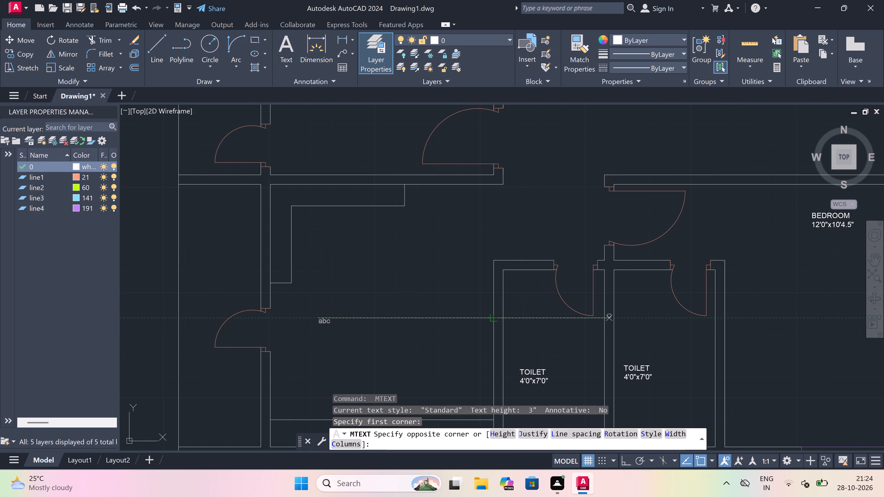
left_click(657, 312)
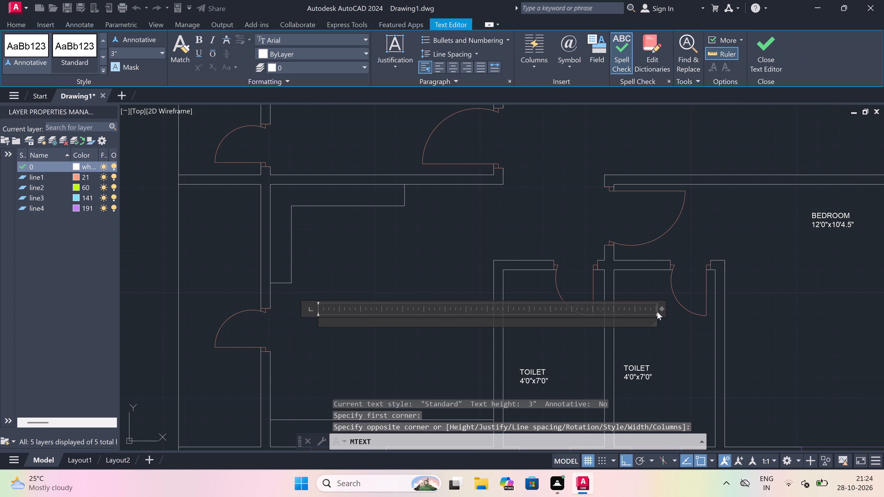
type("KITC")
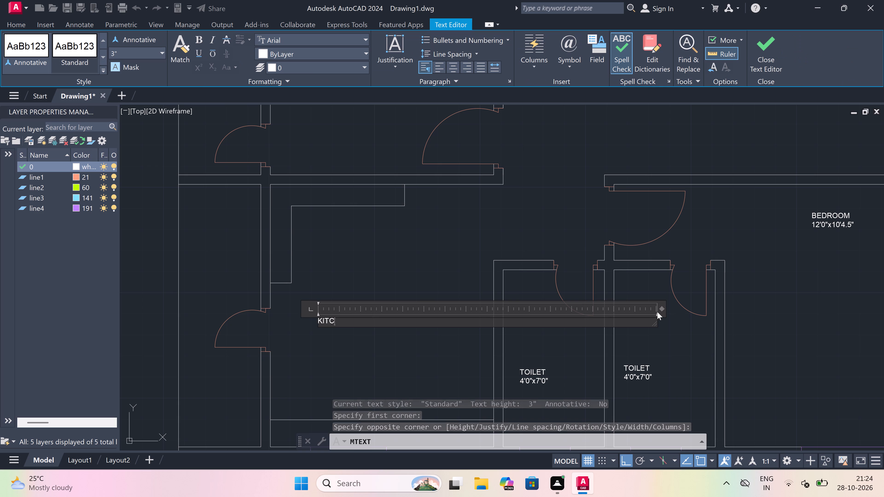
type("HEN")
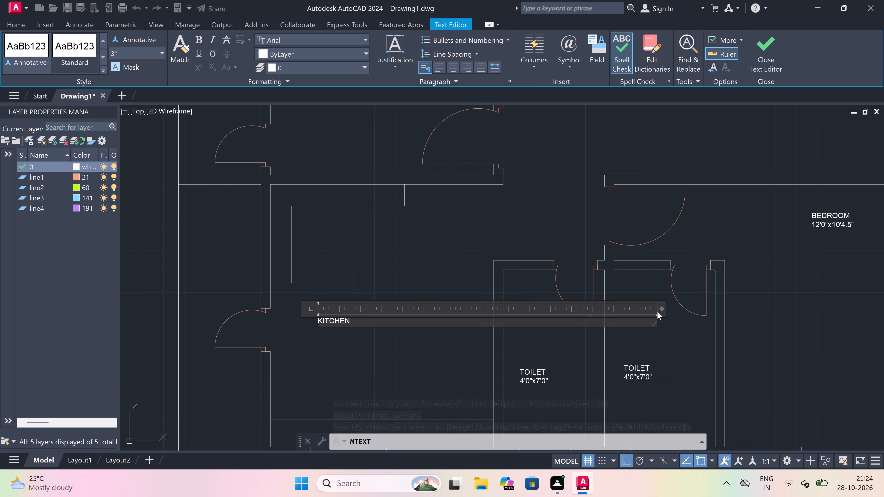
key("Return")
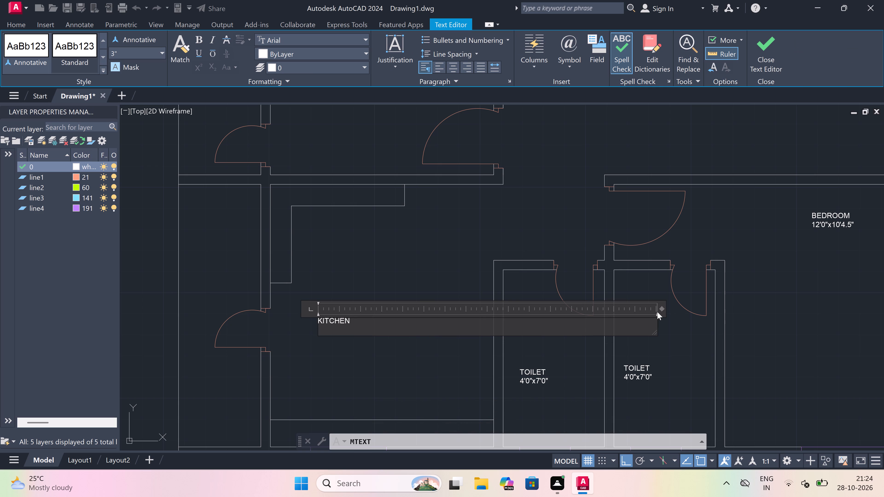
type("11")
type("'0")
type("\"x")
key("1")
key("0")
key("apostrophe")
key("4")
type(".5")
key("shift+quotedbl")
left_click(386, 364)
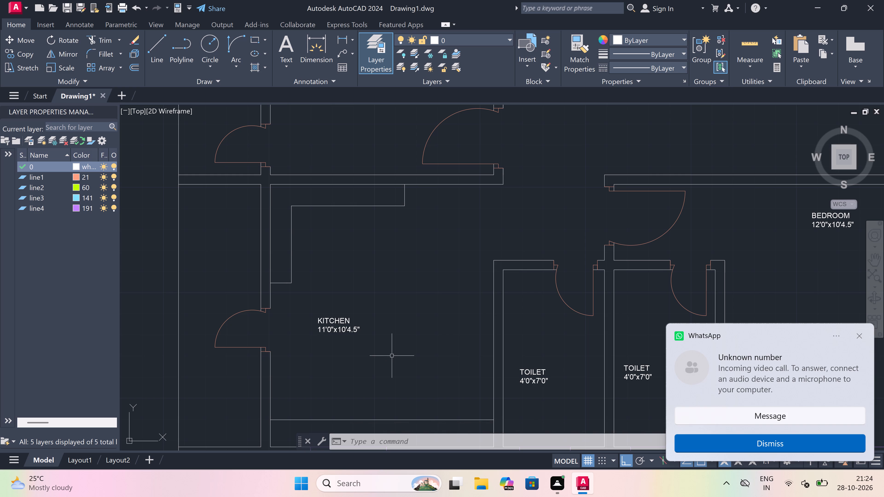
Add a single-line multiline text label reading DECK 10'0"x3'3", starting in the narrow strip along the plan's west edge, level with the LIVING / DINING label.
scroll(377, 342, "down", 3)
scroll(377, 342, "up", 1)
key("space")
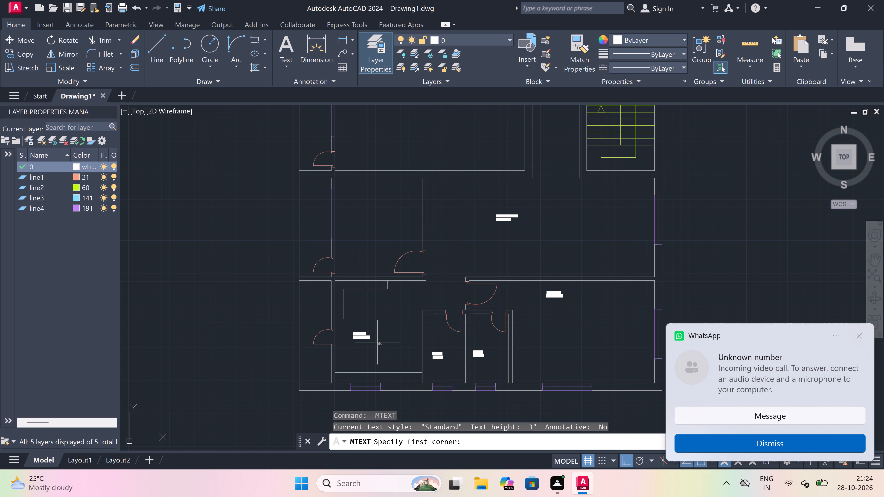
scroll(377, 342, "down", 2)
scroll(369, 347, "up", 3)
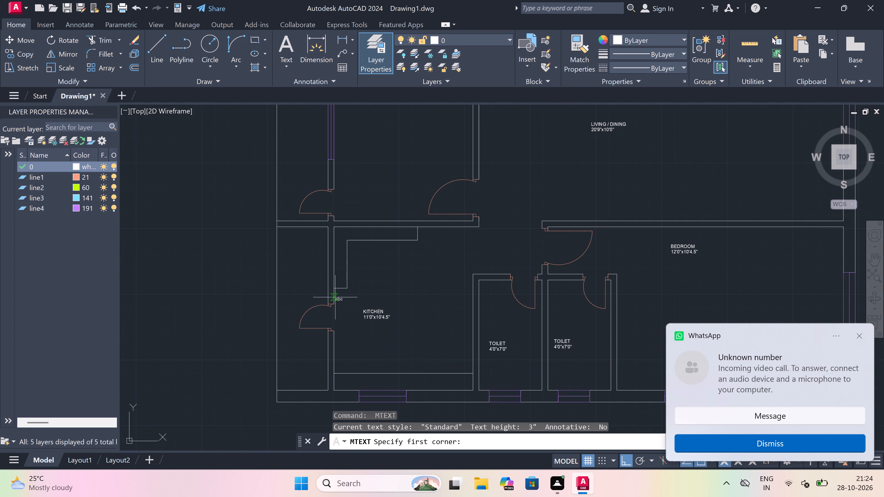
scroll(285, 310, "down", 2)
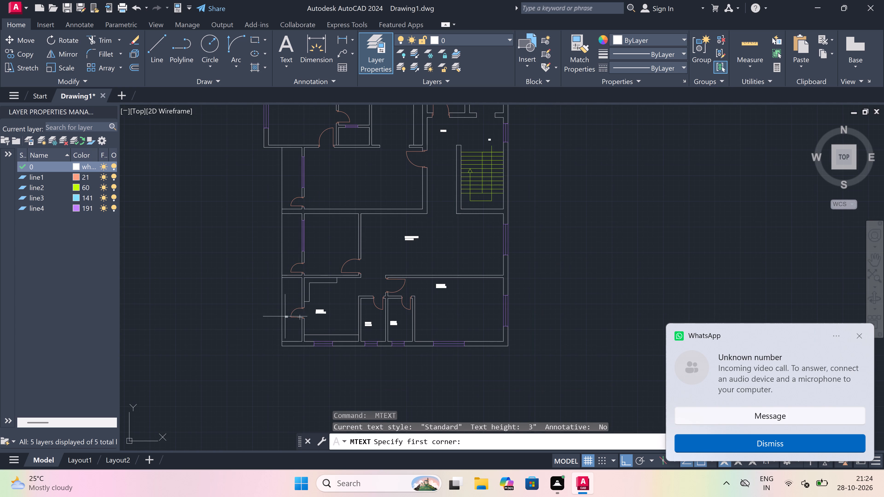
scroll(331, 332, "down", 2)
scroll(331, 292, "up", 3)
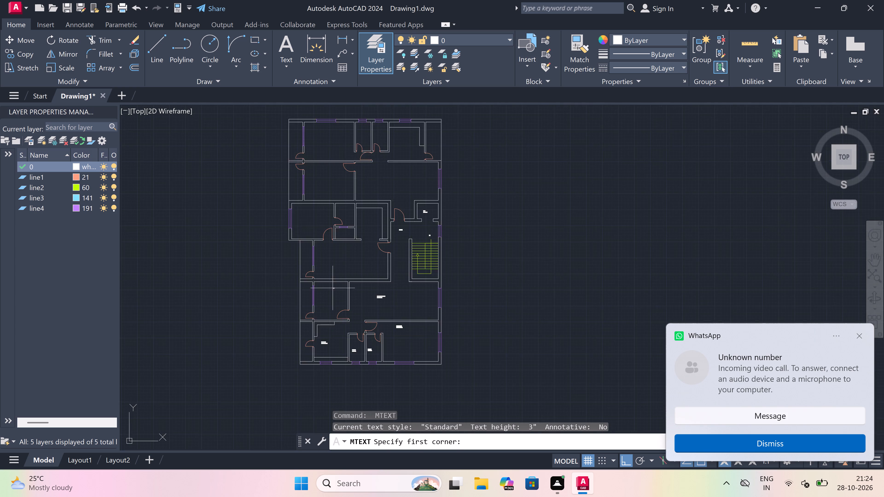
scroll(309, 287, "up", 1)
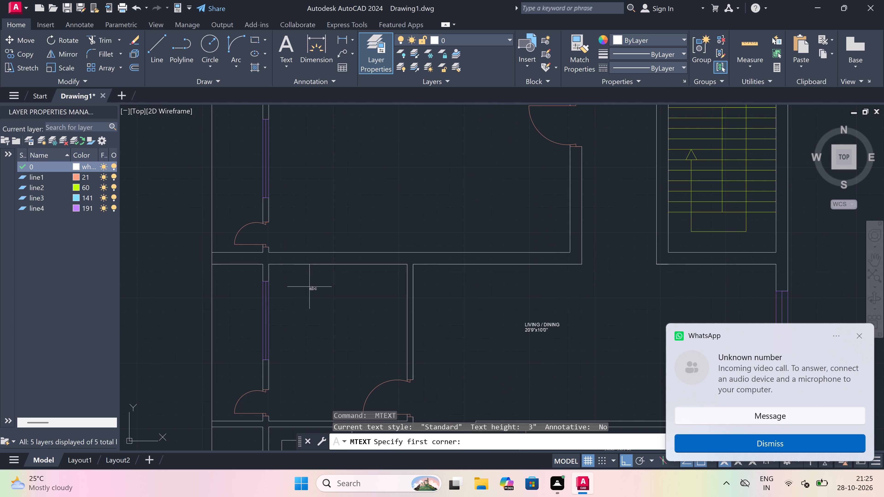
scroll(308, 277, "up", 1)
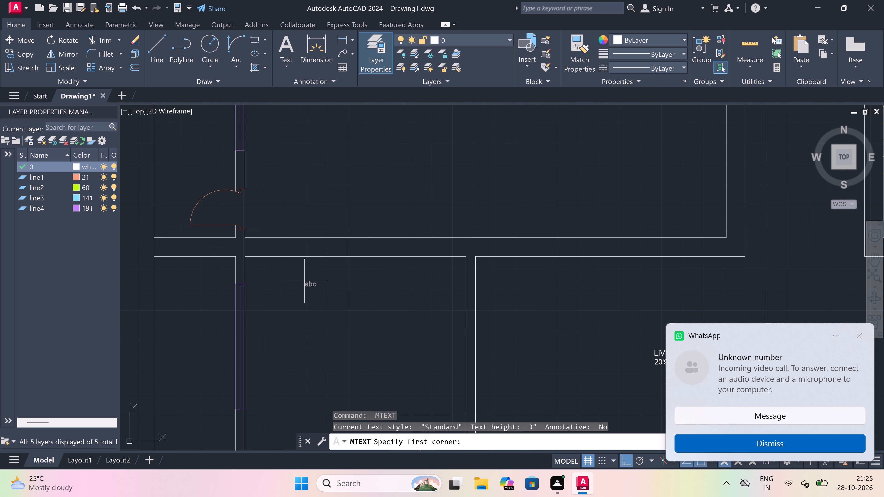
scroll(304, 281, "down", 2)
scroll(263, 304, "up", 1)
scroll(247, 331, "up", 1)
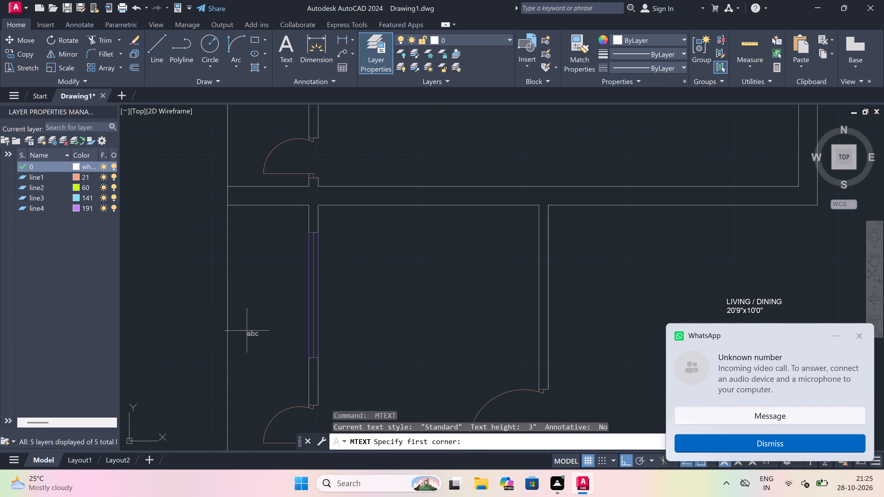
left_click_drag(250, 359, 262, 358)
left_click(584, 354)
scroll(354, 321, "down", 2)
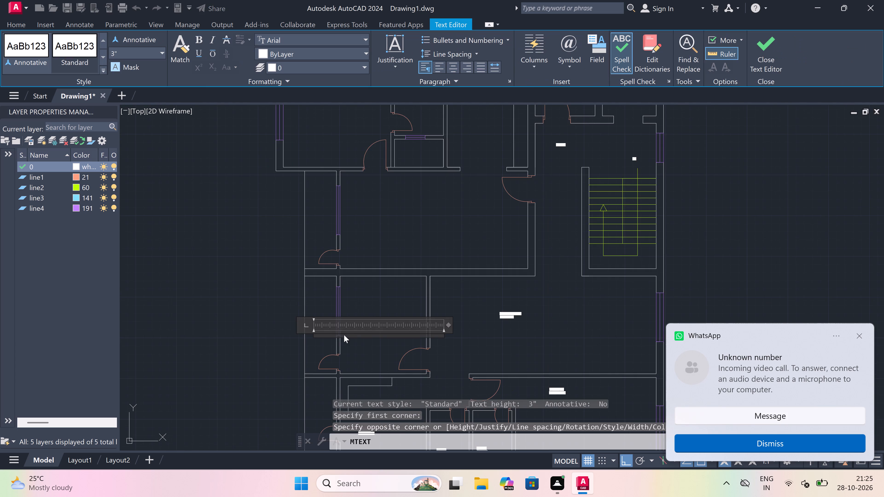
scroll(338, 337, "up", 2)
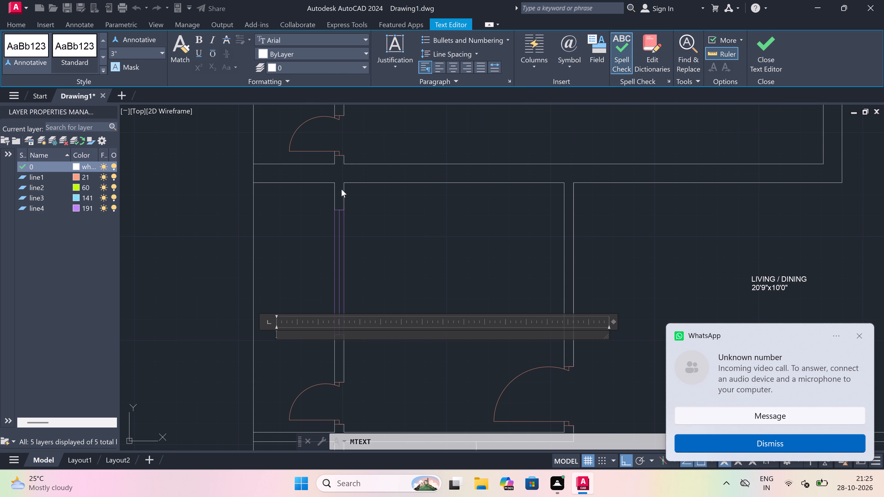
scroll(387, 279, "down", 3)
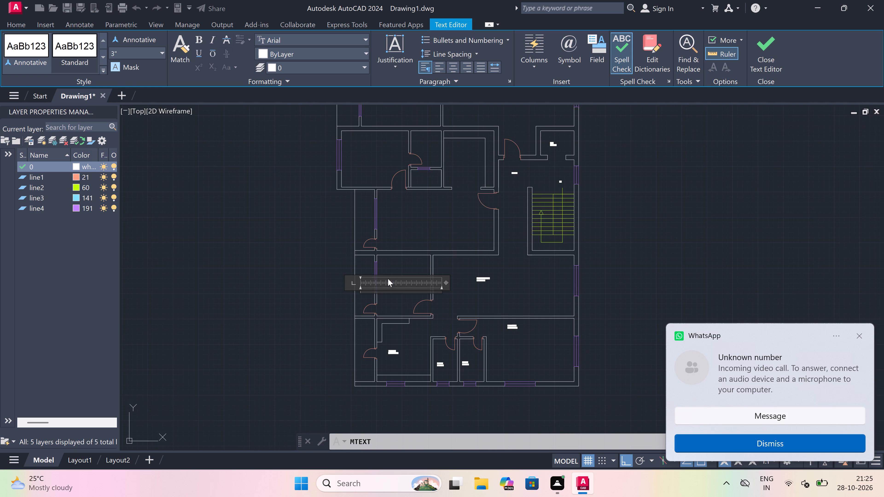
scroll(378, 285, "up", 1)
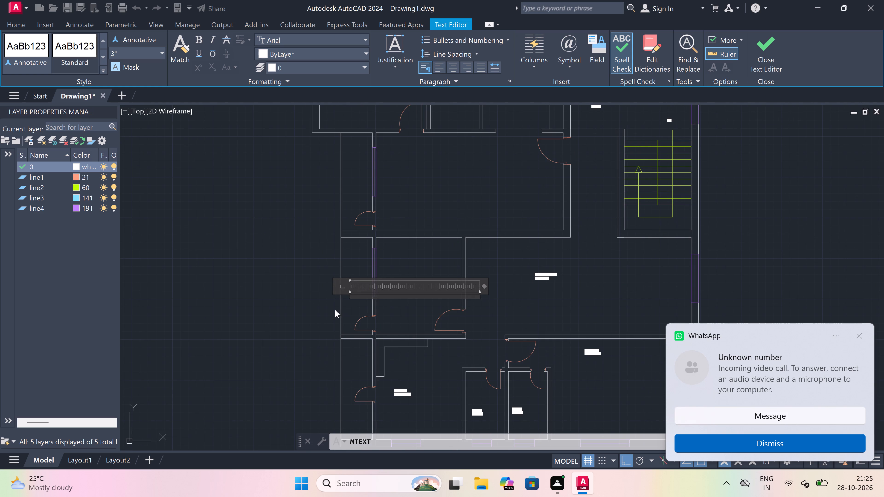
scroll(335, 309, "up", 2)
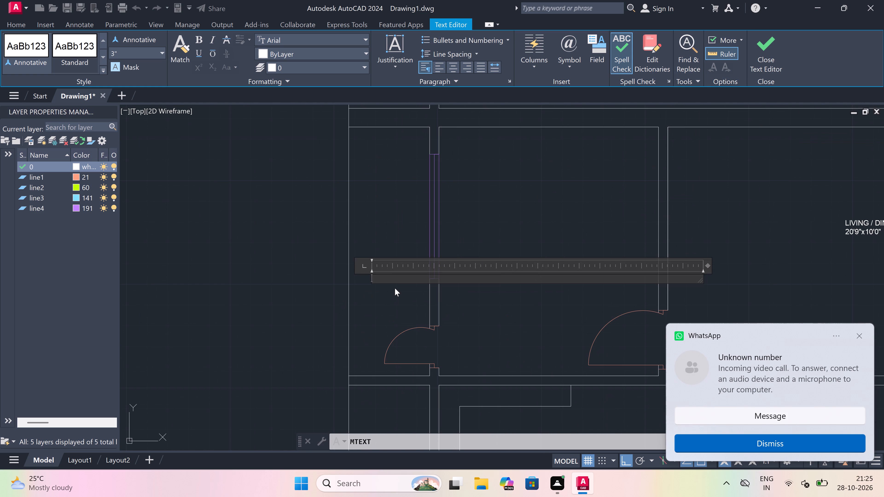
type("DECK")
key("Return")
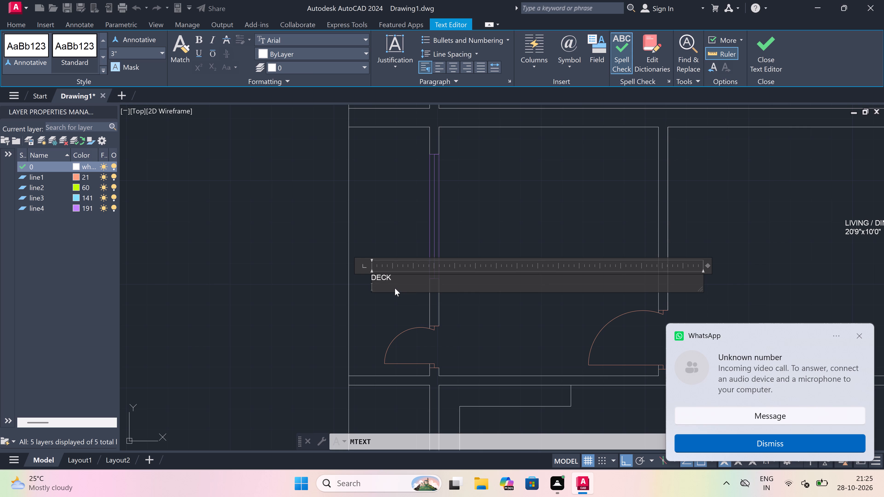
key("BackSpace")
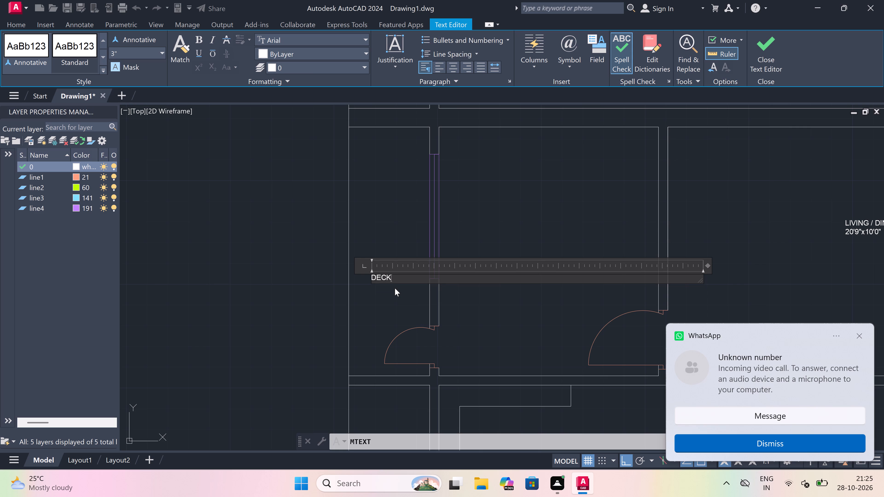
key("space")
key("space")
type("10'0")
type("\"x")
key("3")
type("'3")
key("shift+quotedbl")
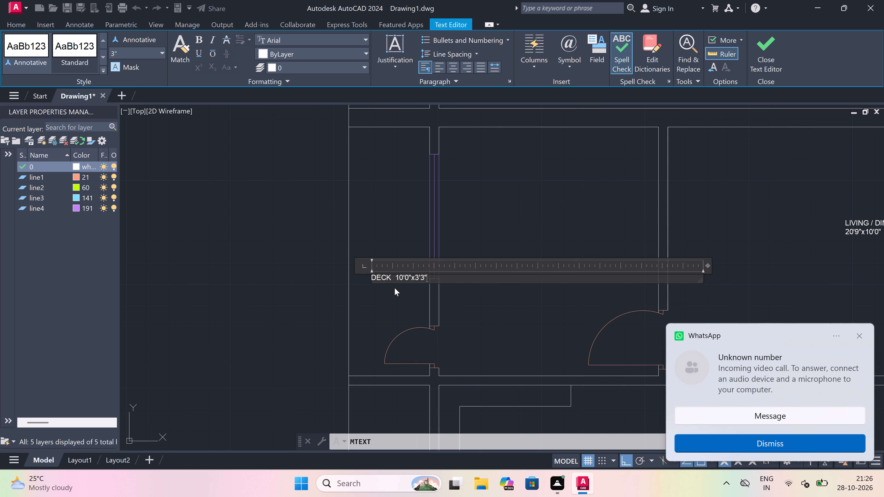
Finish the DECK 10'0"x3'3" label and rotate it 90° so it reads vertically along the narrow west strip.
left_click(395, 288)
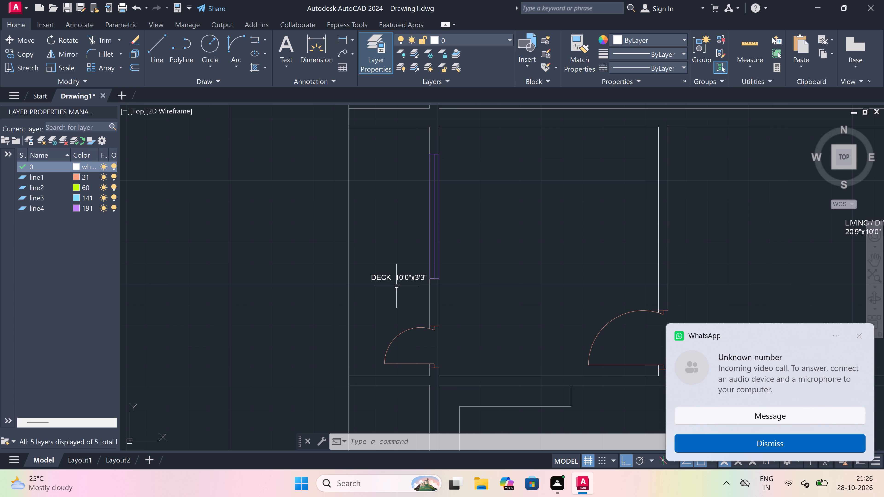
left_click(398, 282)
left_click(386, 251)
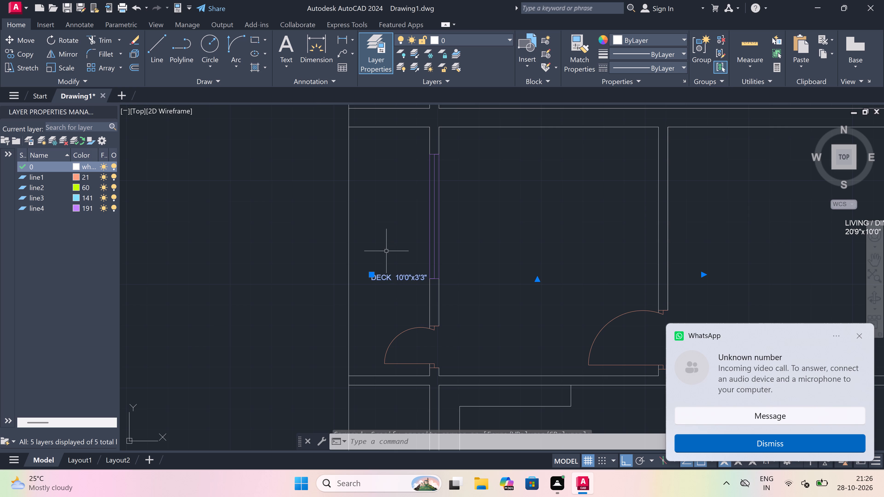
left_click(69, 37)
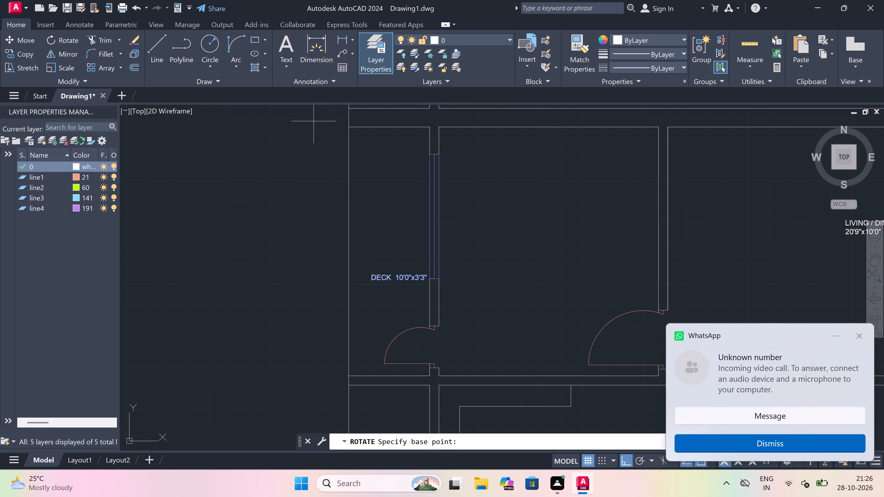
left_click_drag(389, 291, 389, 286)
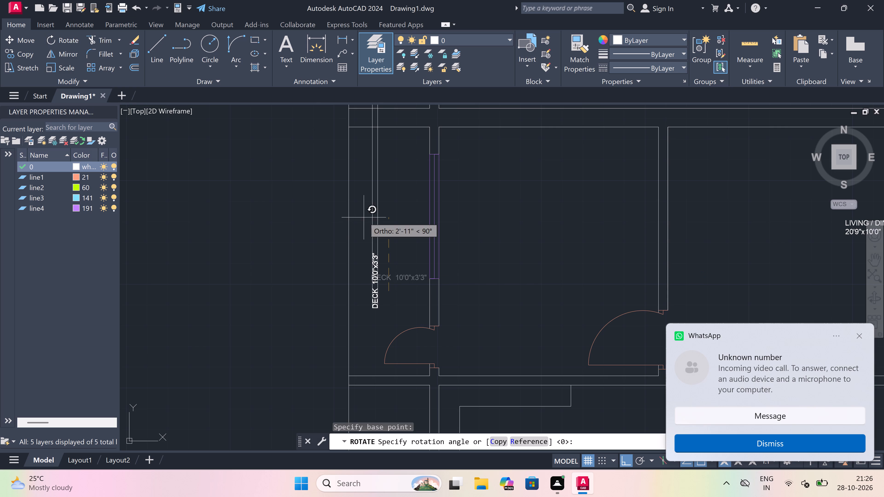
left_click(364, 217)
scroll(364, 268, "down", 3)
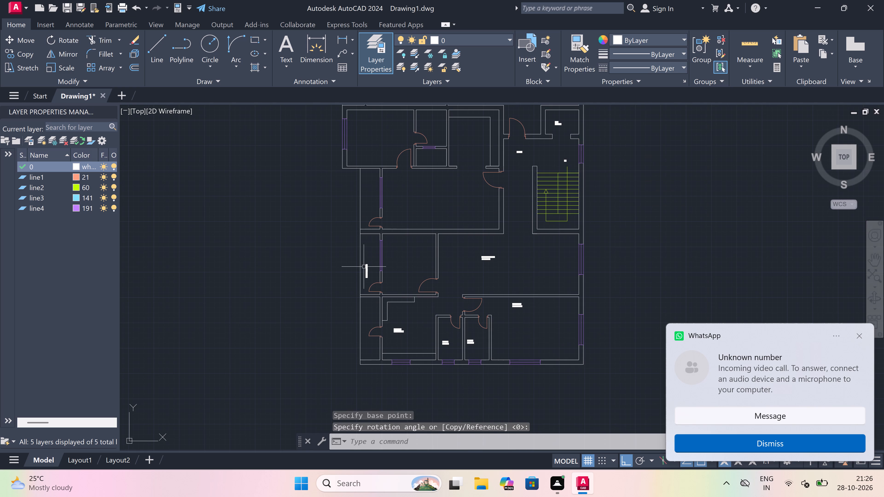
key("Escape")
Open a multiline text box in the room between the DECK strip and LIVING / DINING, starting in its southwest part.
key("m")
key("t")
key("space")
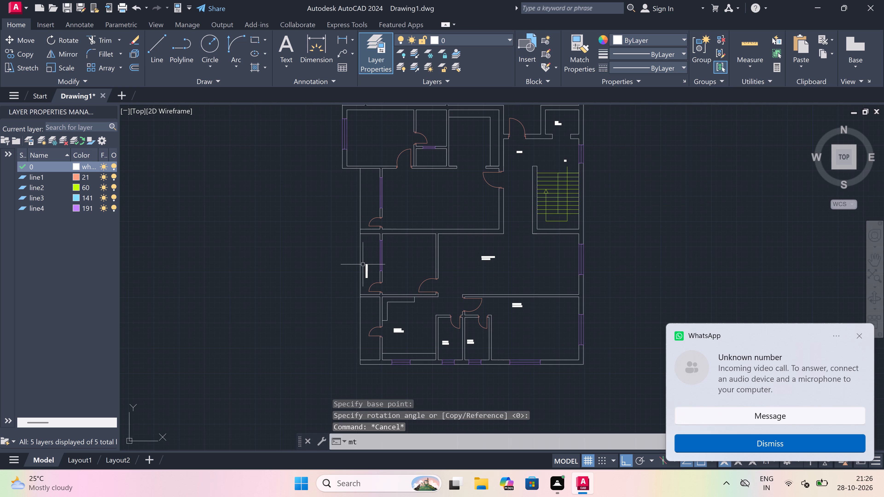
scroll(363, 264, "down", 1)
scroll(360, 296, "up", 2)
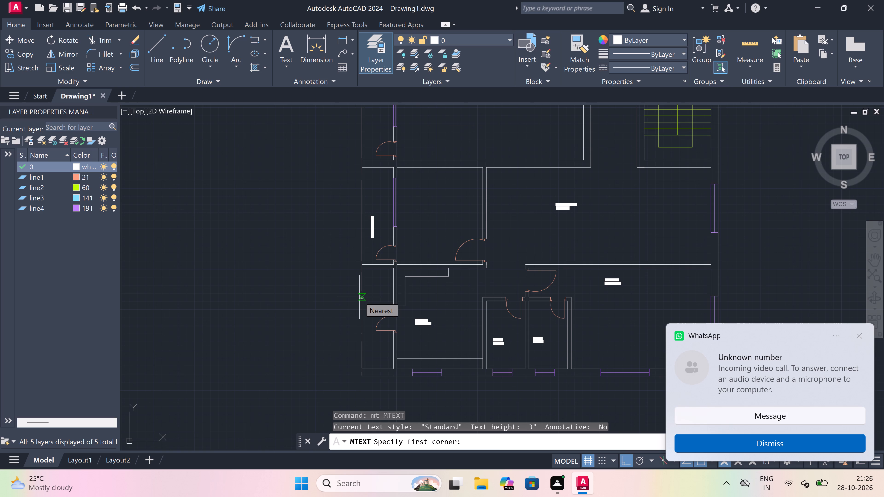
scroll(359, 298, "down", 2)
scroll(387, 257, "up", 2)
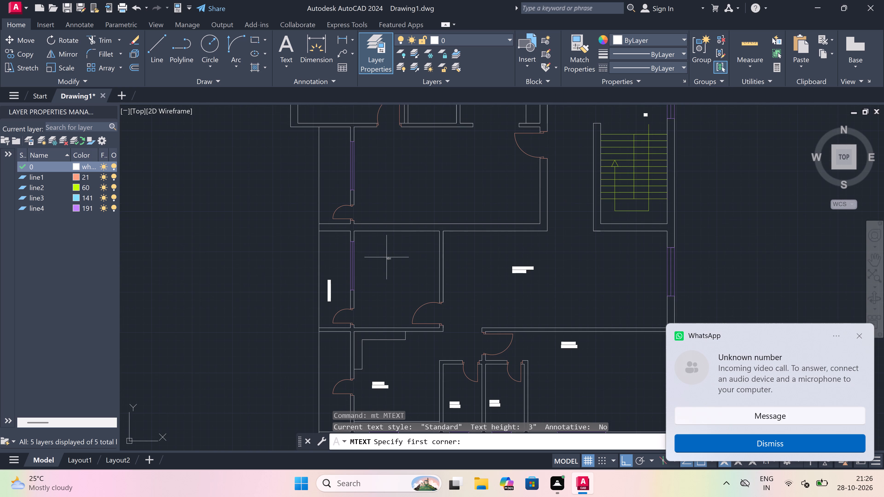
scroll(390, 249, "up", 2)
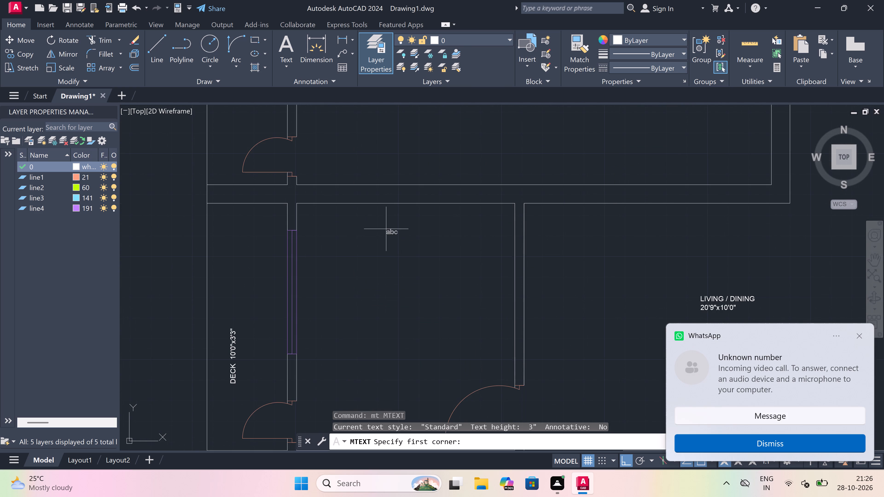
scroll(386, 229, "down", 1)
scroll(349, 318, "up", 1)
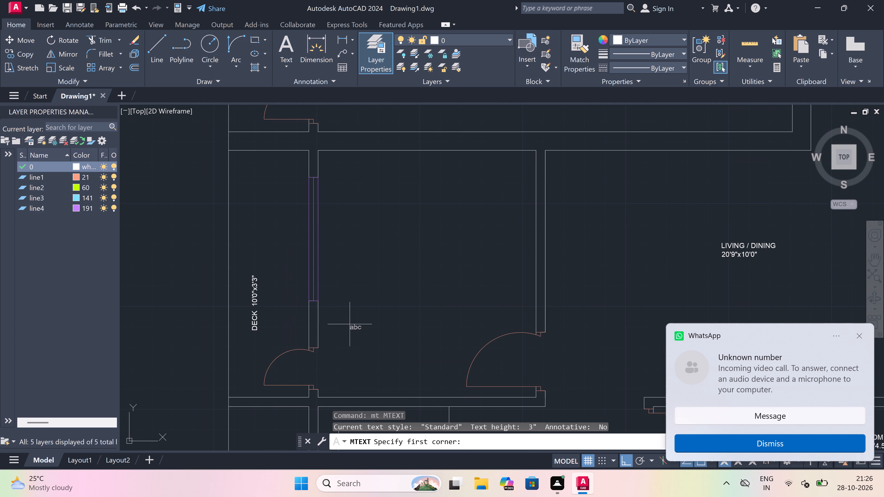
left_click_drag(354, 333, 358, 332)
left_click(607, 347)
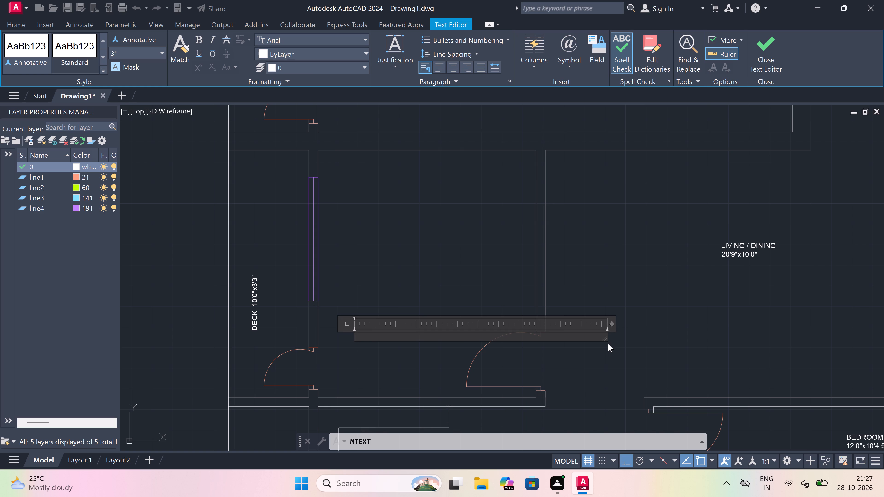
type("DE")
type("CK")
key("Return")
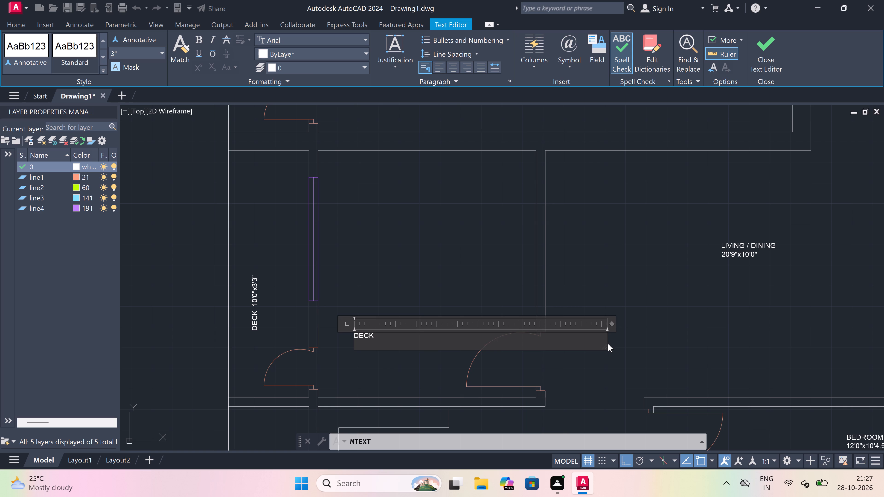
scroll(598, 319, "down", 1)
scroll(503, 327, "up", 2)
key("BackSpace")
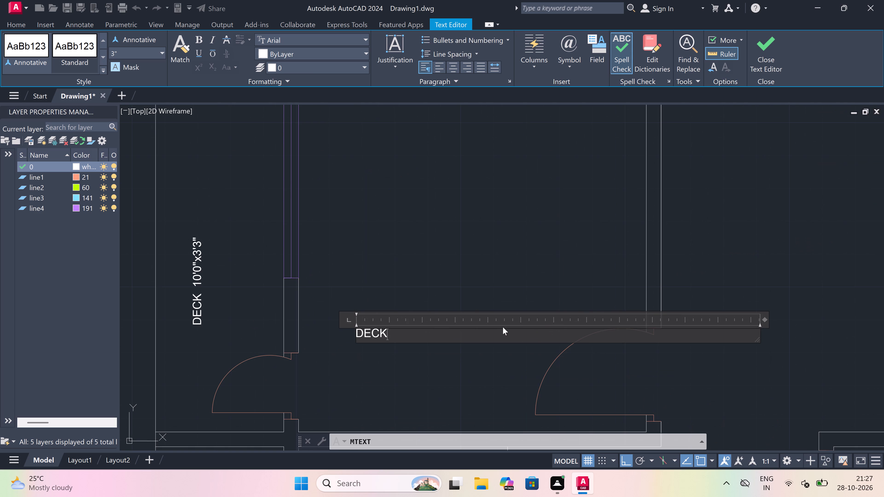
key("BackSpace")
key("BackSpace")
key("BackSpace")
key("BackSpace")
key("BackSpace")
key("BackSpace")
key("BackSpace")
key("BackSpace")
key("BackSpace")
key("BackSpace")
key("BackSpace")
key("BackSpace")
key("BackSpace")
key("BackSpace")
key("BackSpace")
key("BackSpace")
Fill the open text box with BEDROOM on the first line and 11'0"x10'0" on the second, and finish the label.
type("BEDROOM")
key("Return")
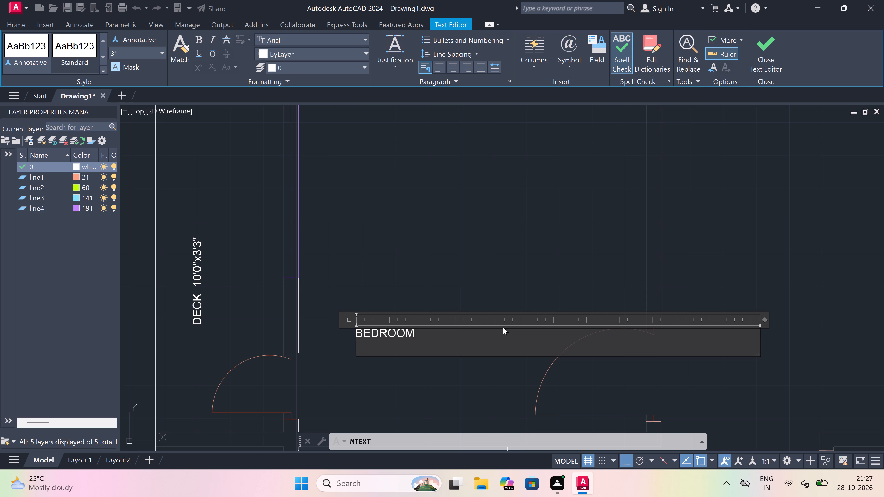
type("11")
type("'0")
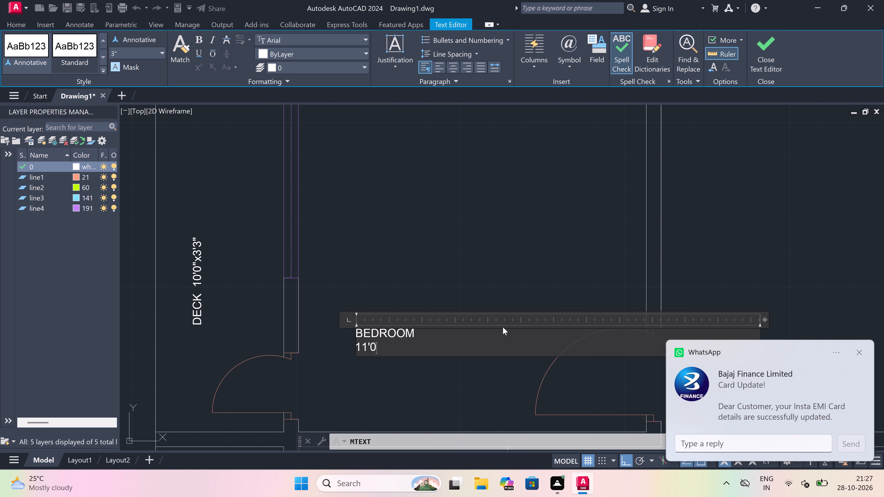
key("shift+quotedbl")
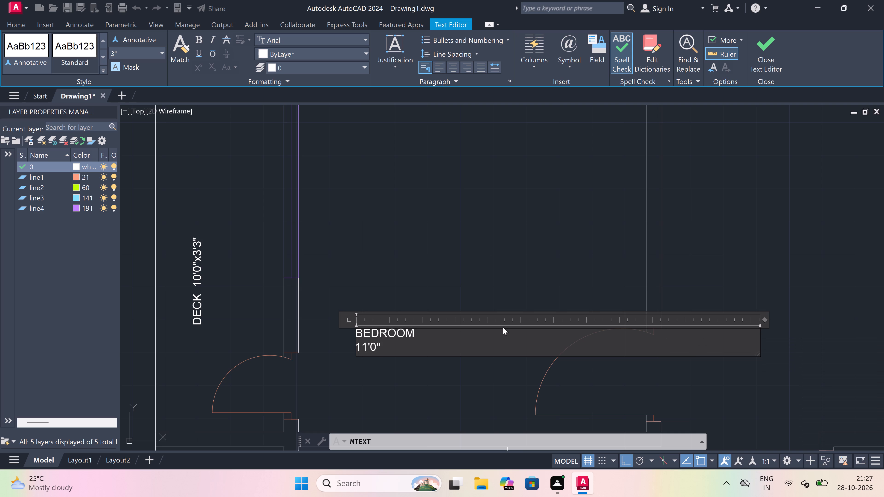
type("x3")
key("BackSpace")
scroll(392, 190, "down", 4)
scroll(391, 190, "up", 2)
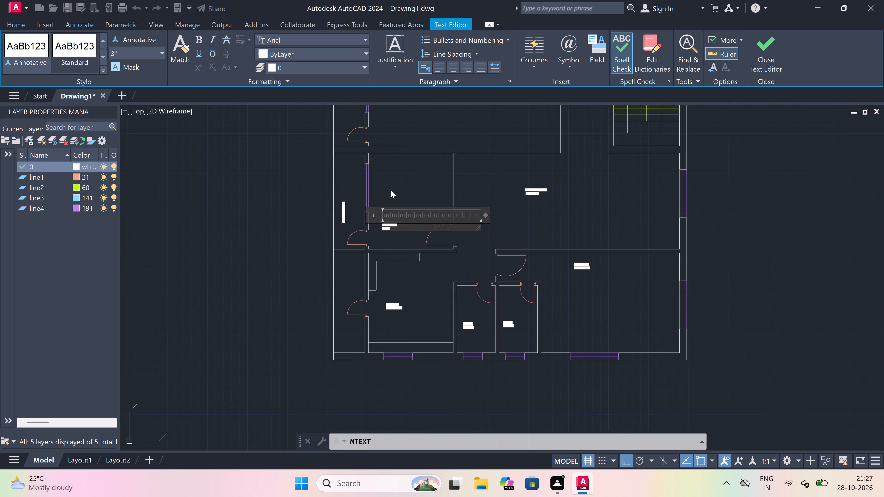
scroll(391, 190, "up", 2)
scroll(385, 209, "down", 1)
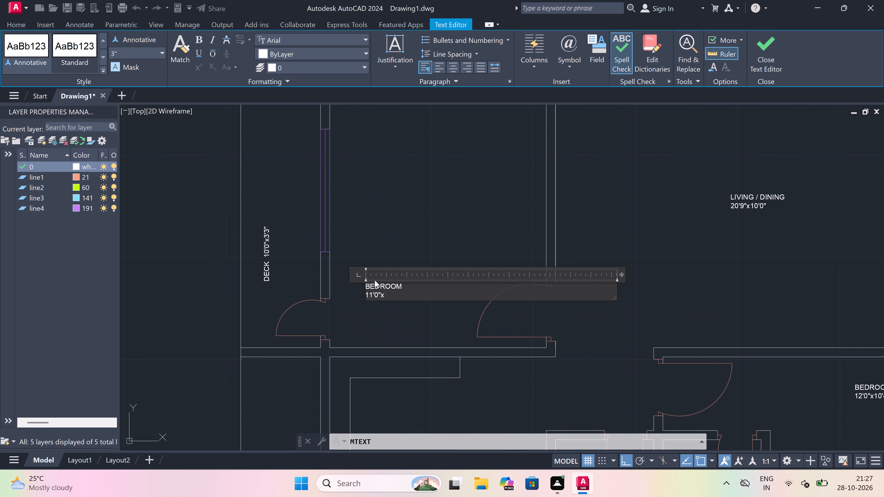
scroll(374, 279, "up", 2)
type("10'0\"")
left_click(363, 357)
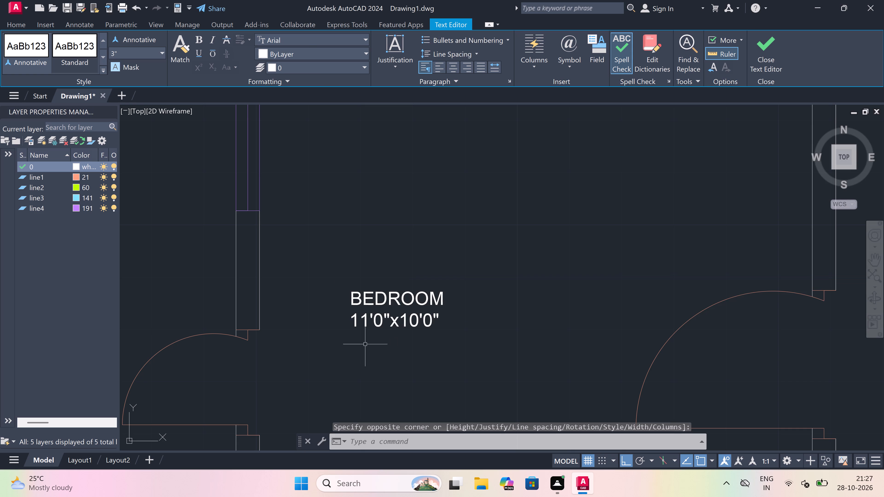
Move the BEDROOM 11'0"x10'0" label straight down, close to the room's south wall.
scroll(370, 317, "down", 3)
scroll(375, 331, "up", 1)
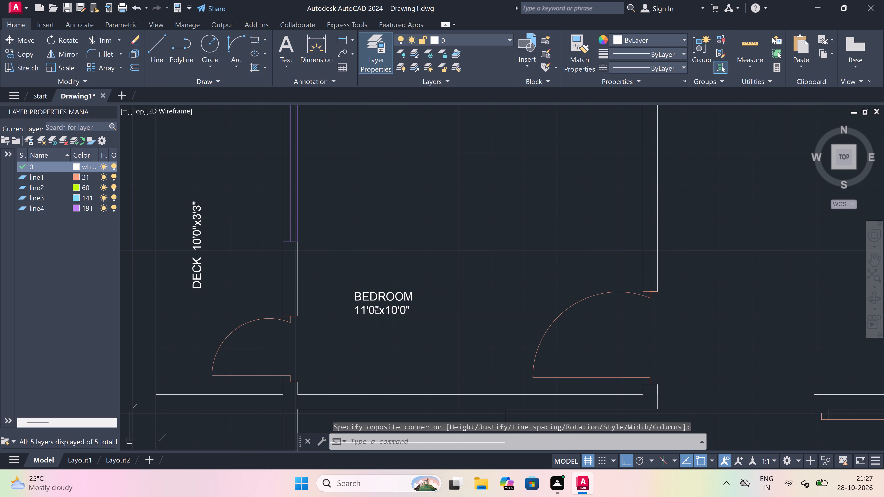
left_click(378, 307)
left_click_drag(358, 290, 357, 293)
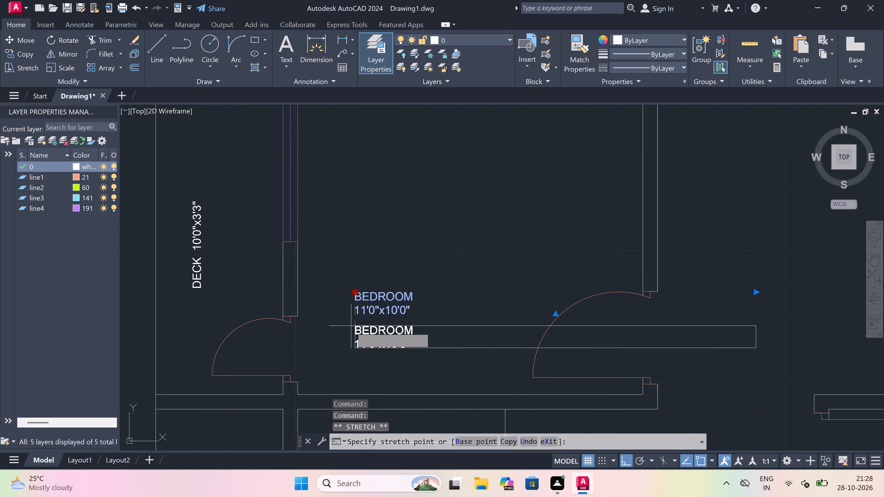
left_click(351, 328)
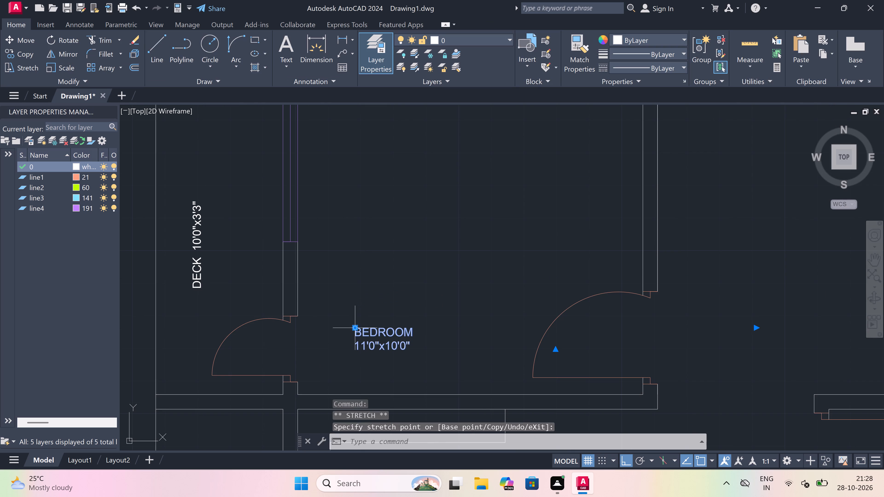
left_click(355, 328)
left_click_drag(351, 357, 355, 348)
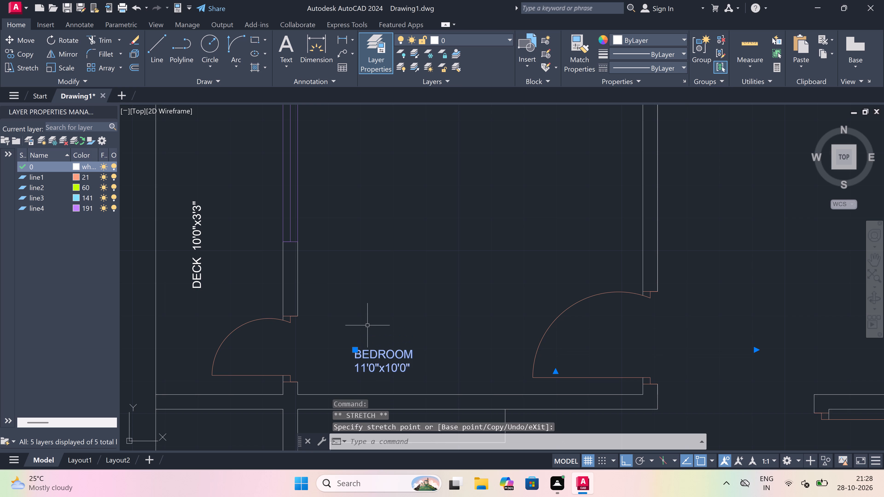
key("Escape")
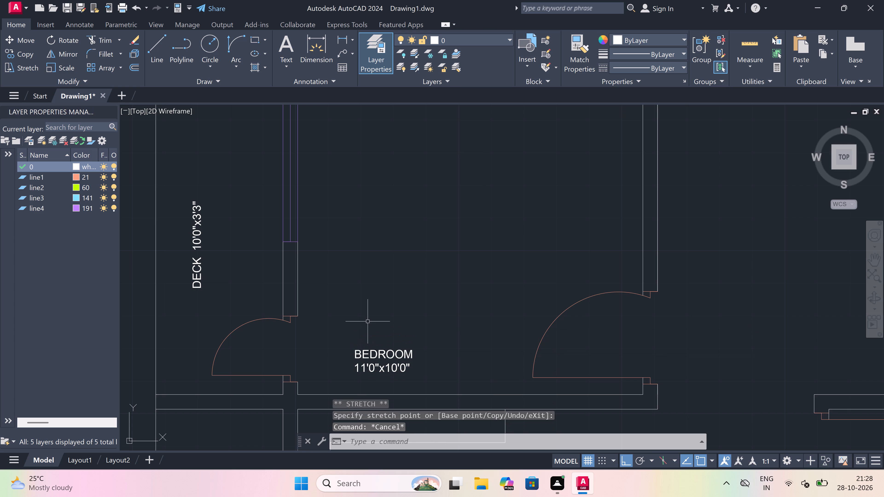
Open a wide multiline text box starting in the empty area outside the plan, west of the KITCHEN.
key("m")
type("t")
key("space")
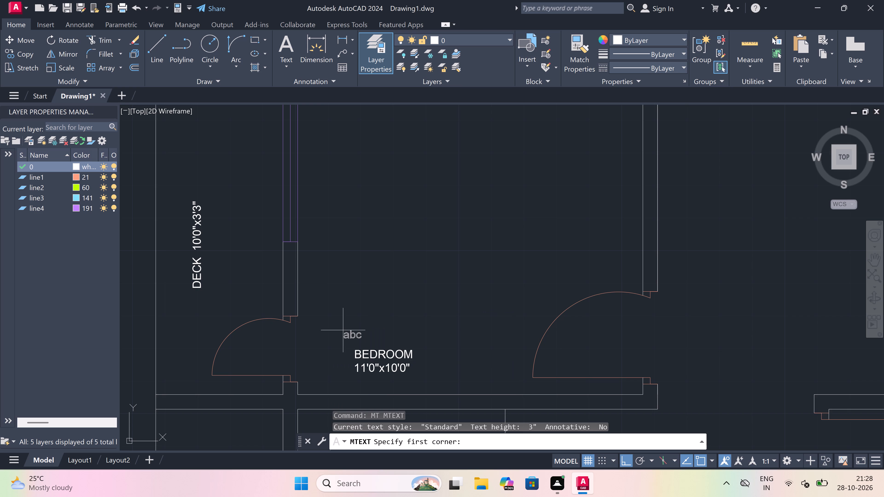
scroll(320, 336, "down", 5)
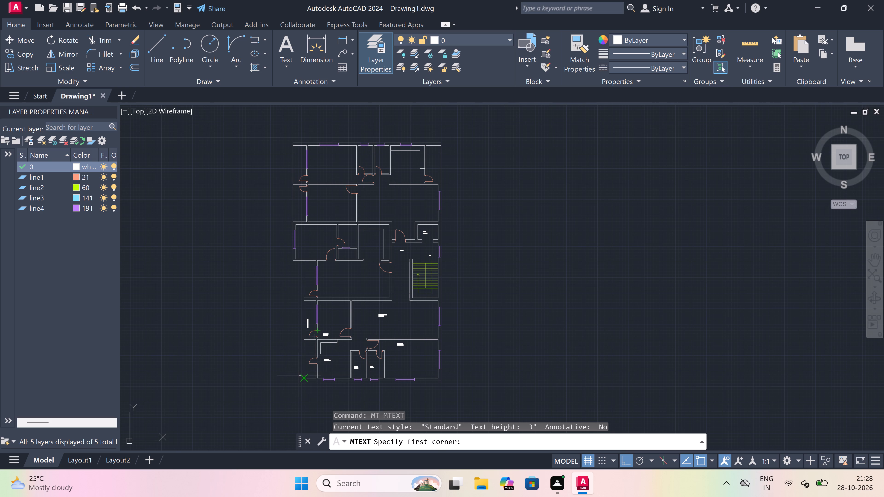
scroll(306, 368, "up", 2)
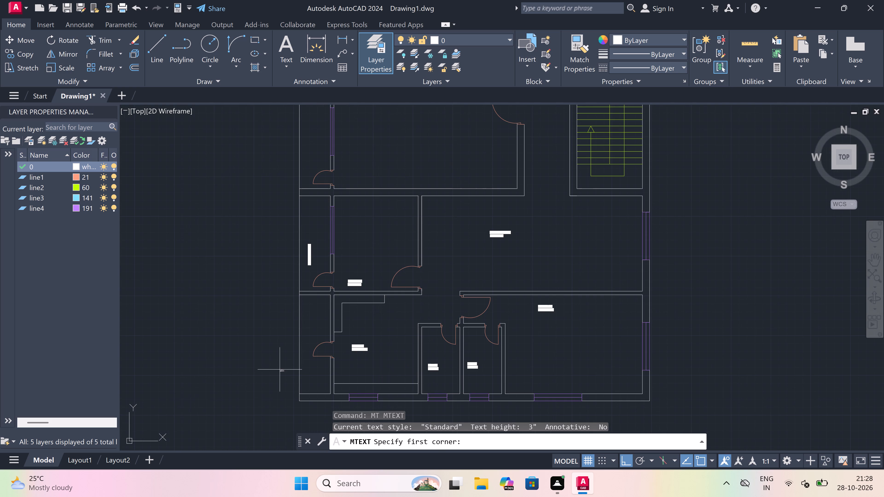
left_click_drag(188, 365, 261, 373)
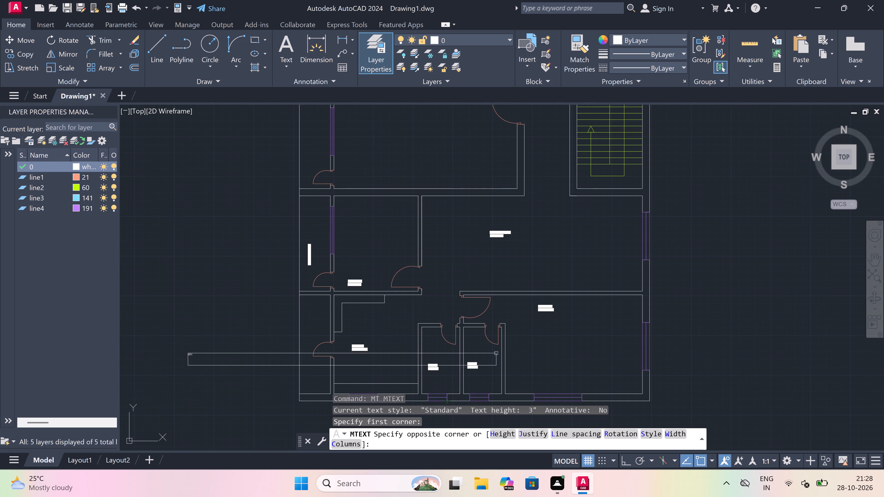
left_click(496, 352)
scroll(202, 377, "up", 3)
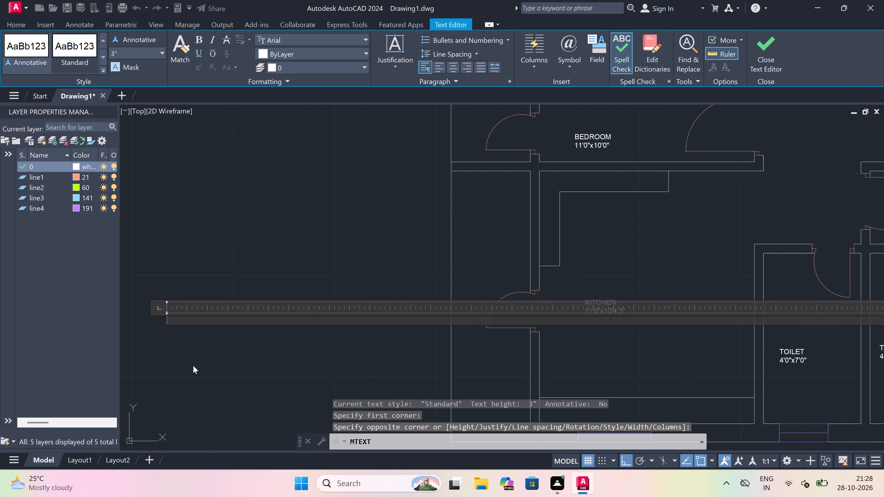
scroll(205, 354, "down", 2)
scroll(177, 347, "up", 1)
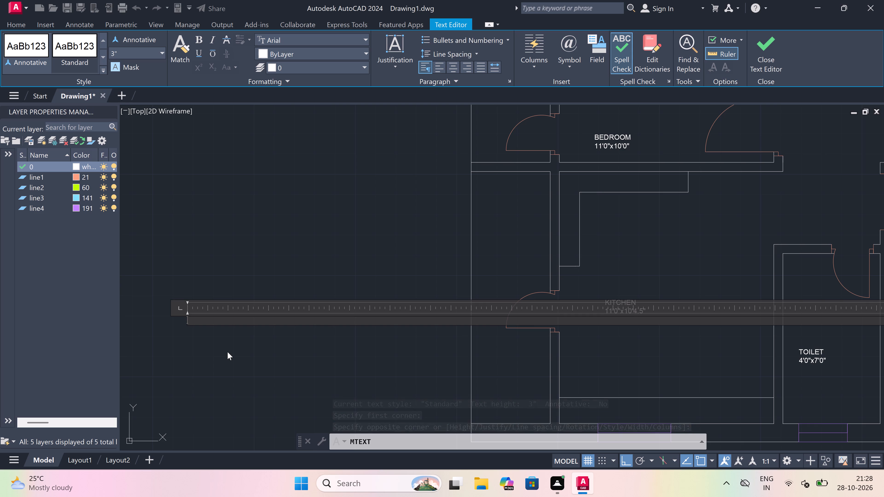
Fill the open text box with UTILITY 10'4.5"x3'4.5" on a single line and finish the label.
type("UTILITY")
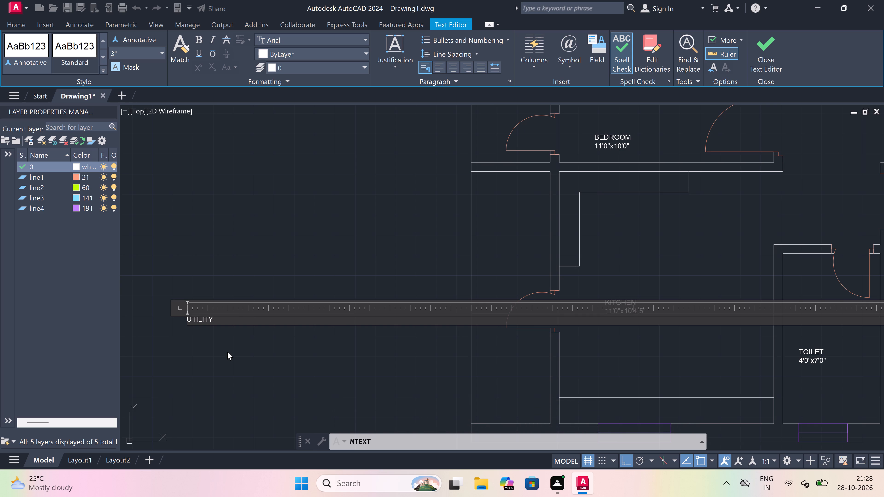
key("space")
key("space")
type("10")
key("apostrophe")
key("4")
type(".5")
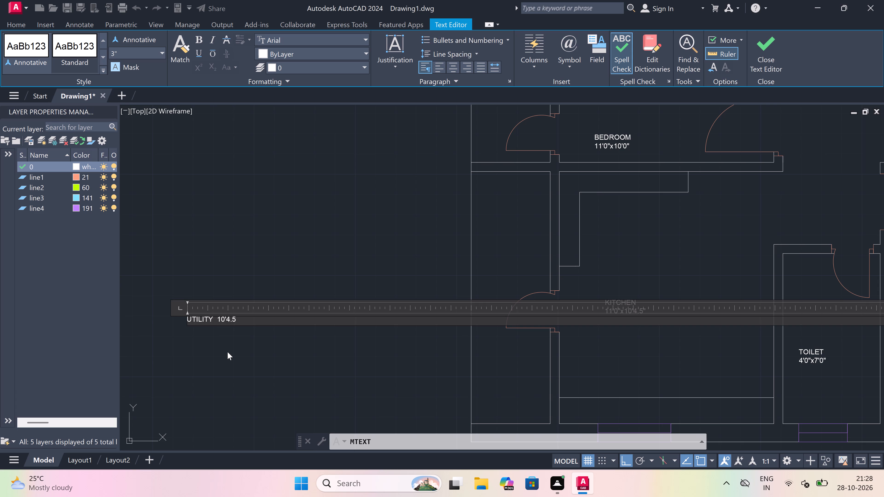
type("\"x")
key("3")
type("'4.5")
key("shift+quotedbl")
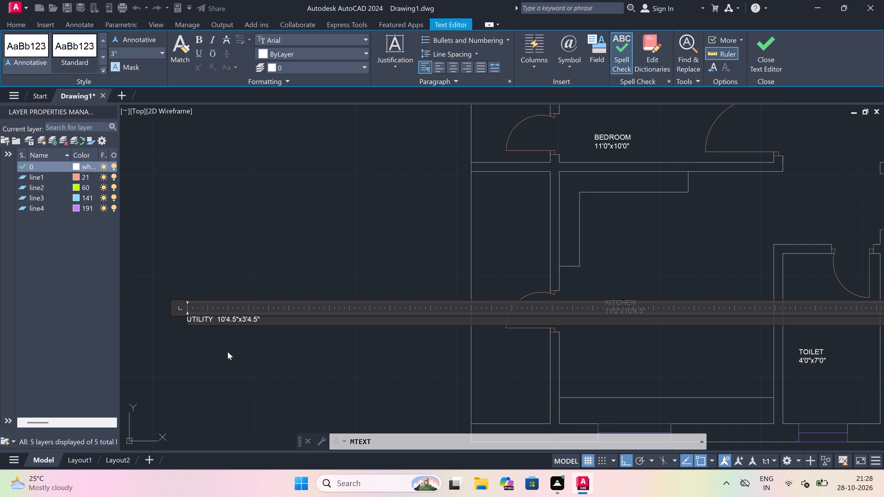
left_click(228, 352)
Rotate the UTILITY 10'4.5"x3'4.5" label 90° about its start point so it reads vertically.
left_click(229, 322)
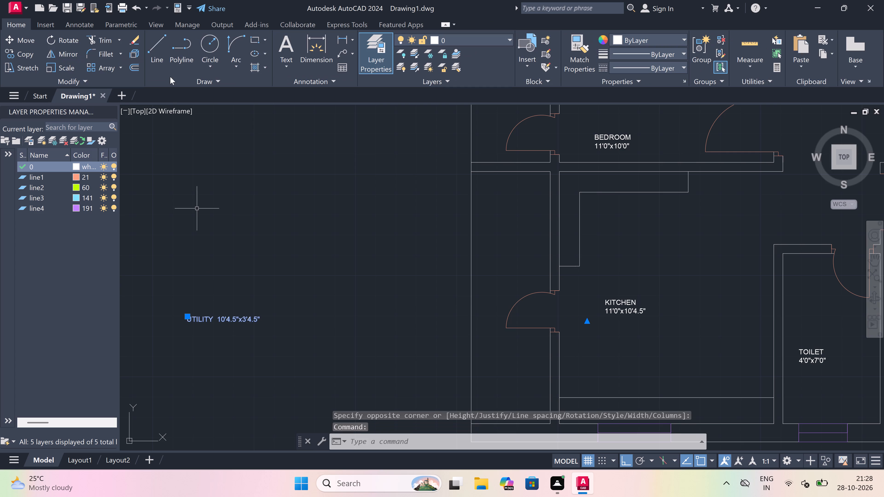
left_click_drag(71, 38, 74, 49)
left_click(66, 40)
left_click_drag(227, 310, 231, 295)
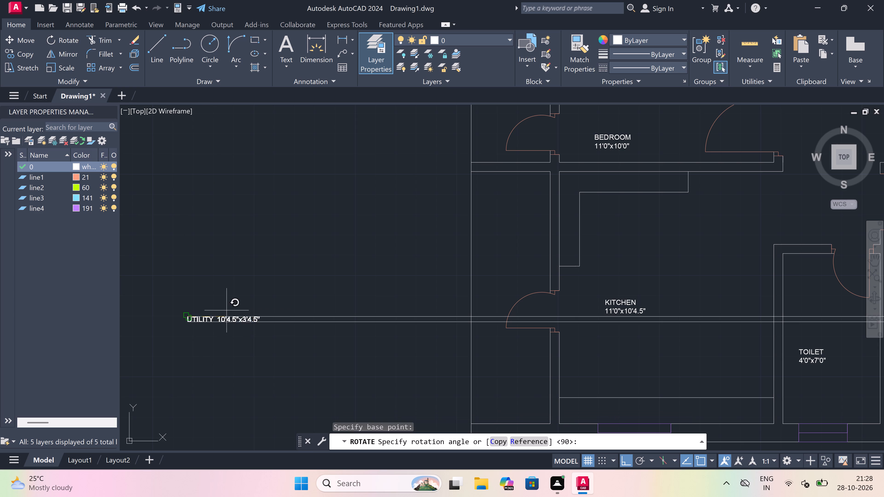
left_click_drag(222, 191, 220, 195)
Move the vertical UTILITY label, with Ortho off, into the narrow strip west of KITCHEN, between the outer wall and the door swing.
left_click_drag(192, 251, 191, 257)
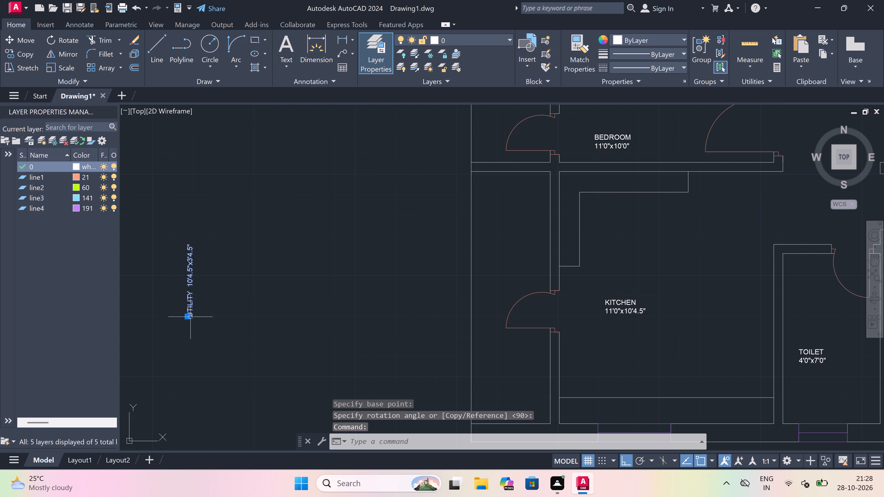
left_click_drag(188, 316, 238, 303)
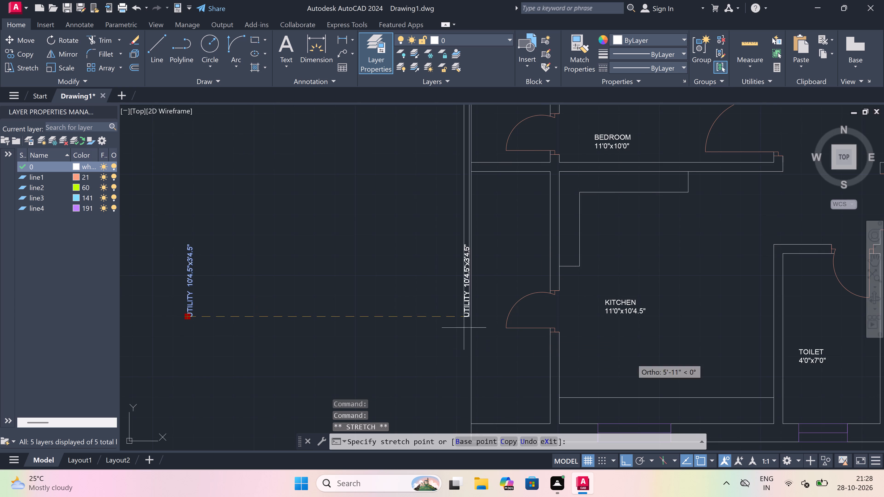
key("F8")
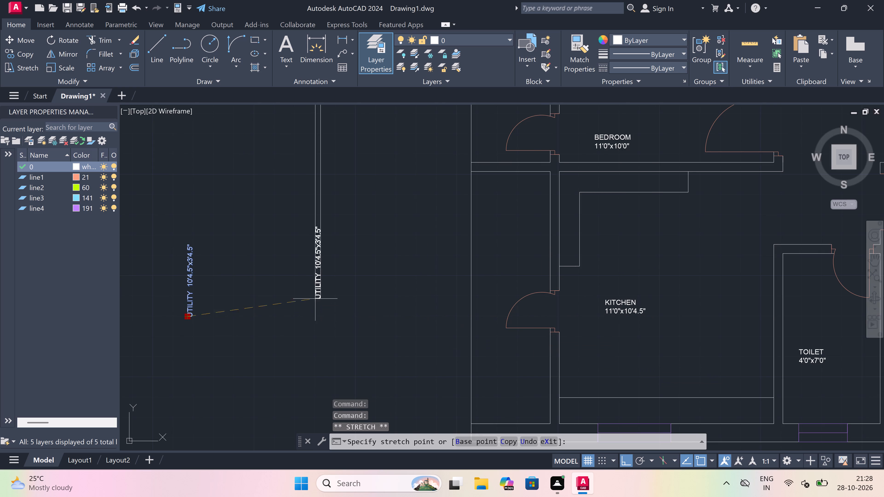
scroll(434, 322, "down", 3)
scroll(460, 356, "up", 2)
scroll(457, 327, "up", 2)
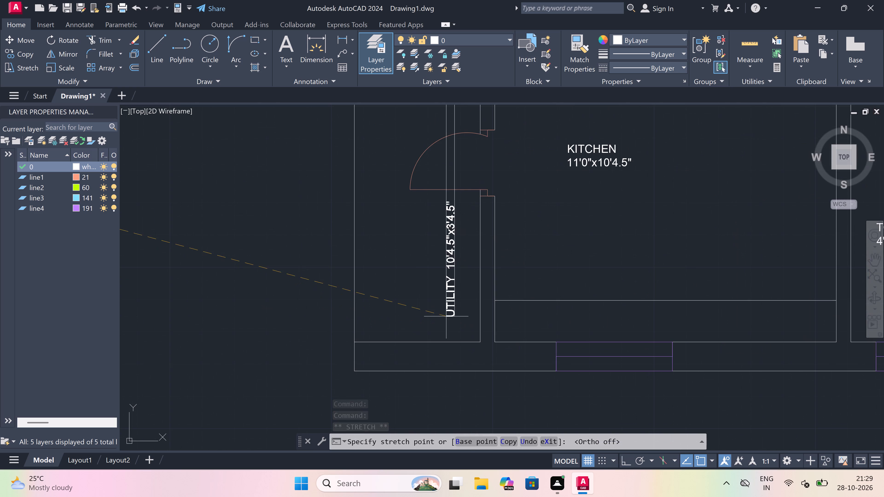
scroll(416, 295, "down", 4)
scroll(416, 278, "up", 4)
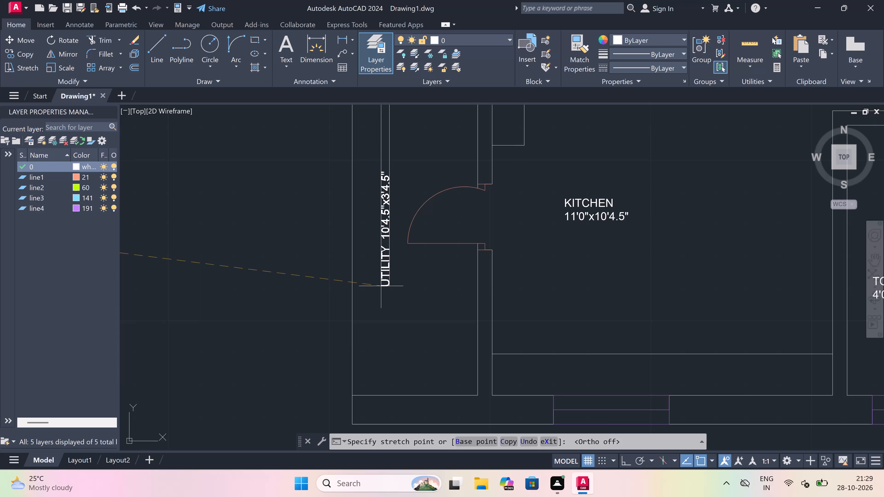
left_click(381, 286)
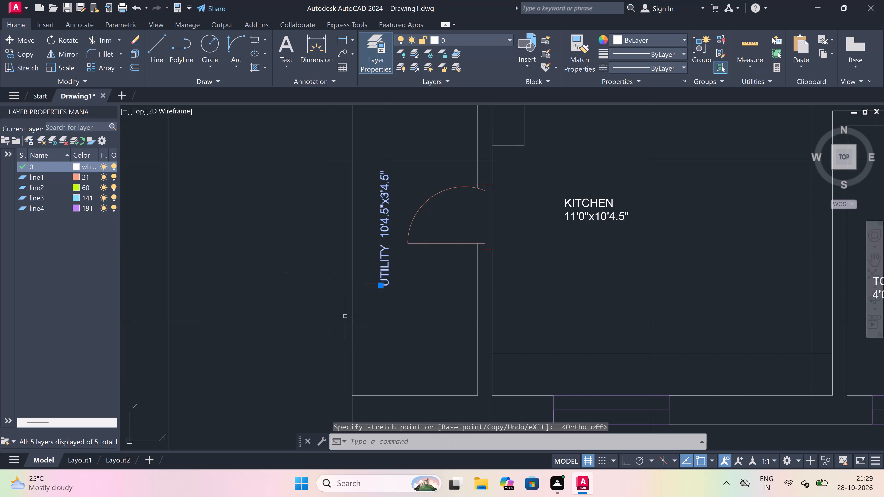
key("Escape")
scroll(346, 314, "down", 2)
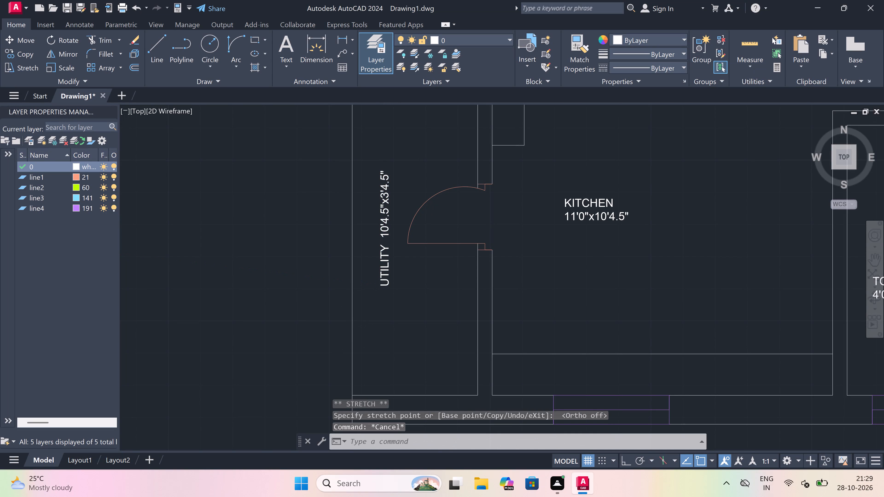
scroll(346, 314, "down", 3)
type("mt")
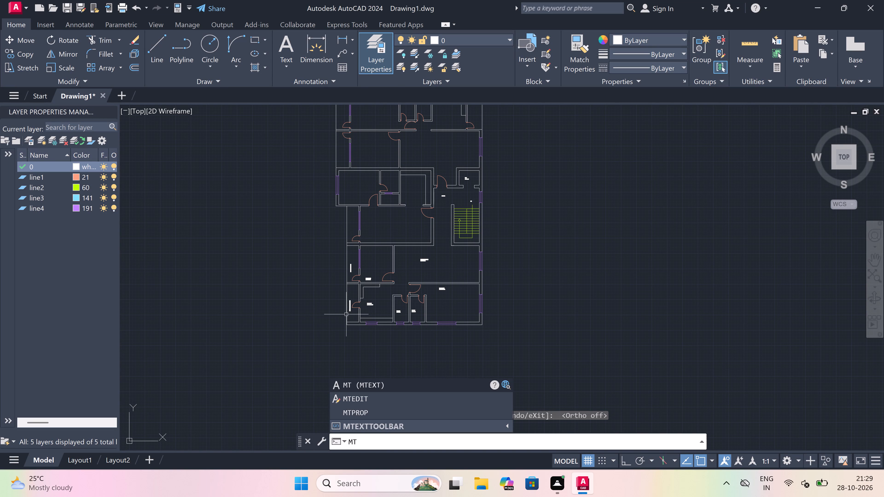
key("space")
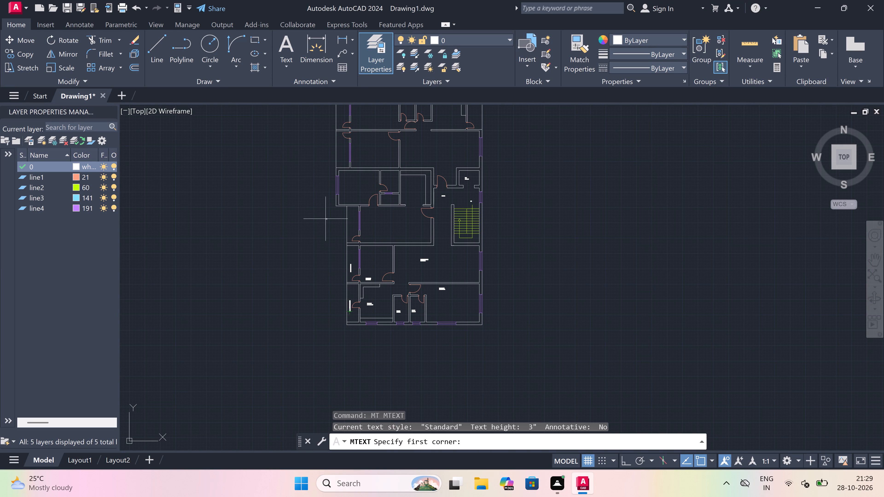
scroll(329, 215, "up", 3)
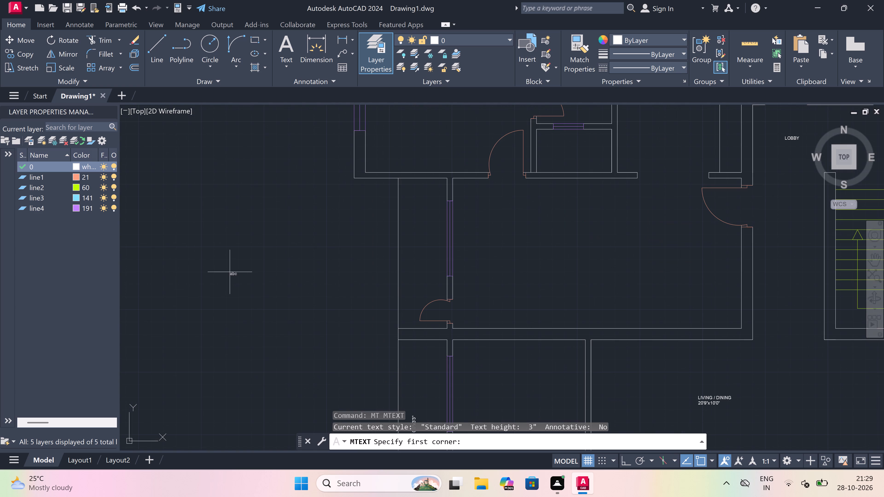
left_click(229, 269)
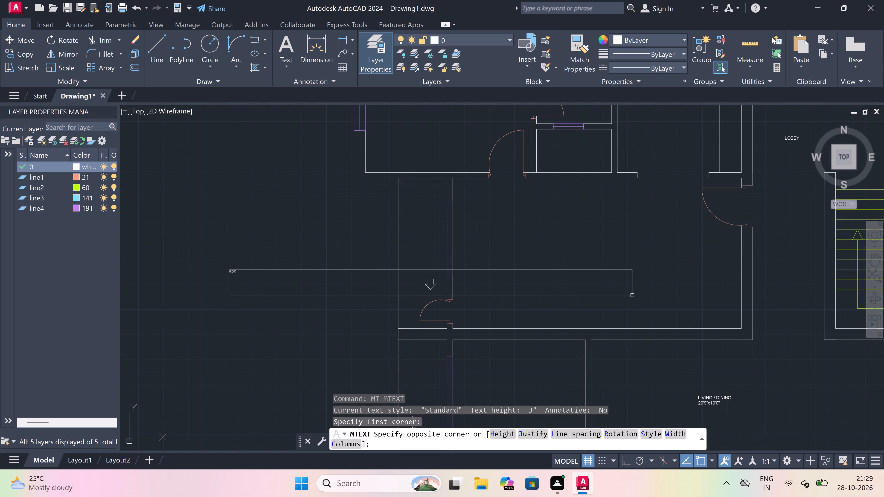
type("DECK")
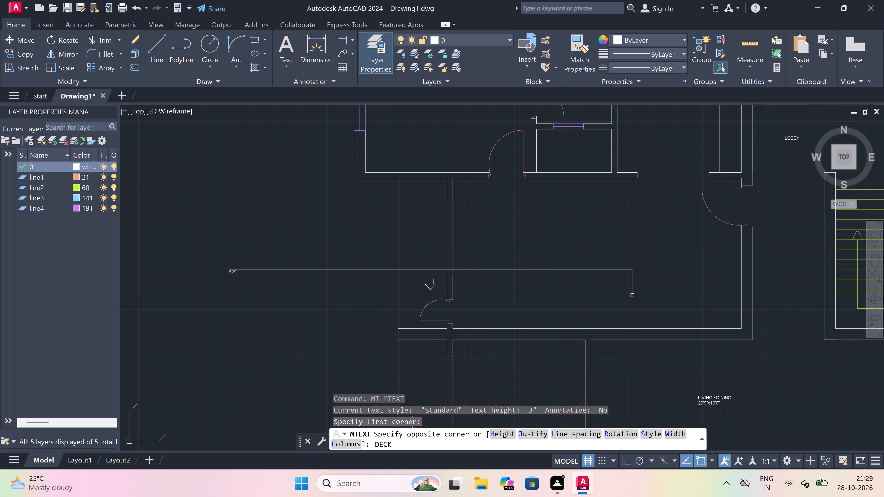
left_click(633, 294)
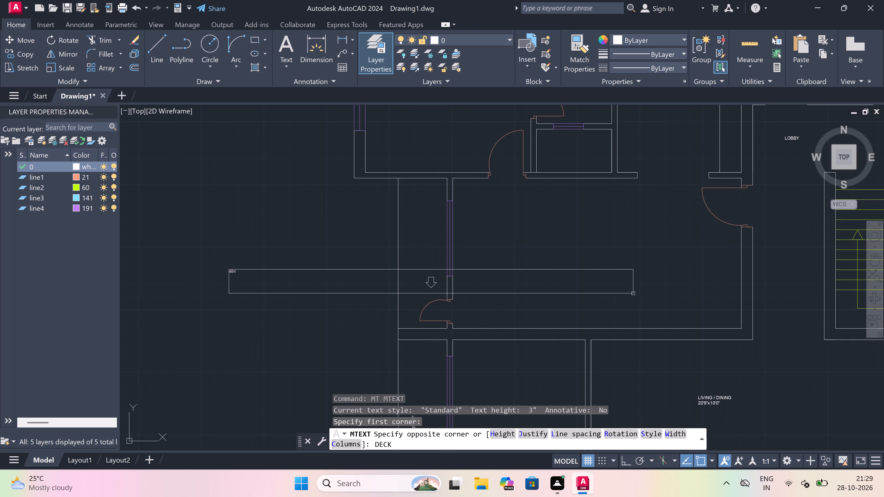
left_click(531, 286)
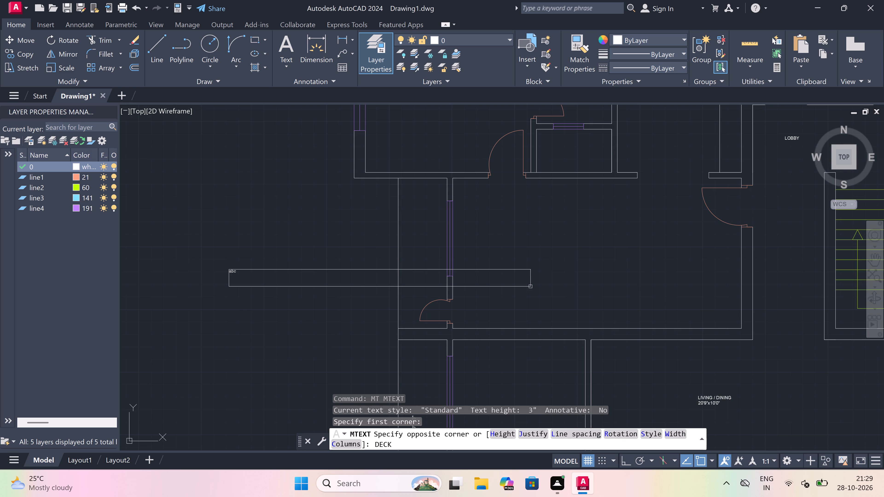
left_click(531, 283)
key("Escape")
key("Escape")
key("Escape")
Write a single-line multiline text label reading DECK 10'0"x3'3" in the empty area outside the plan, west of the unlabelled room.
key("space")
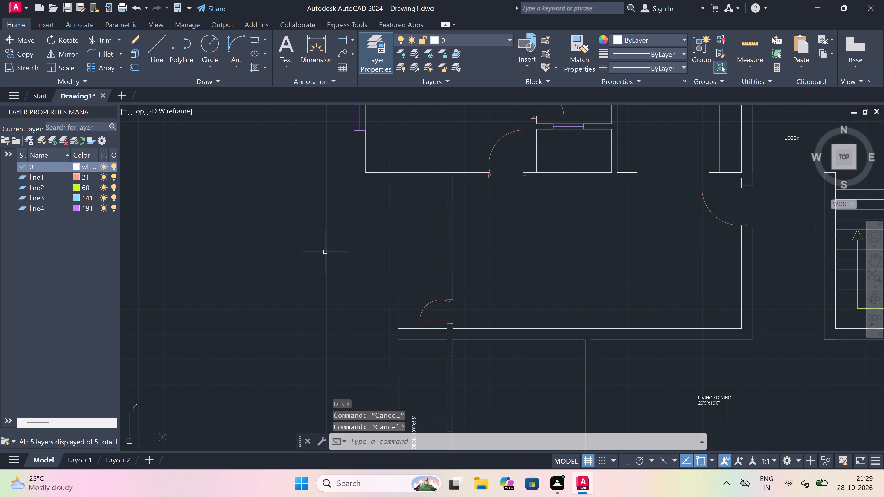
left_click_drag(271, 260, 370, 266)
left_click(631, 295)
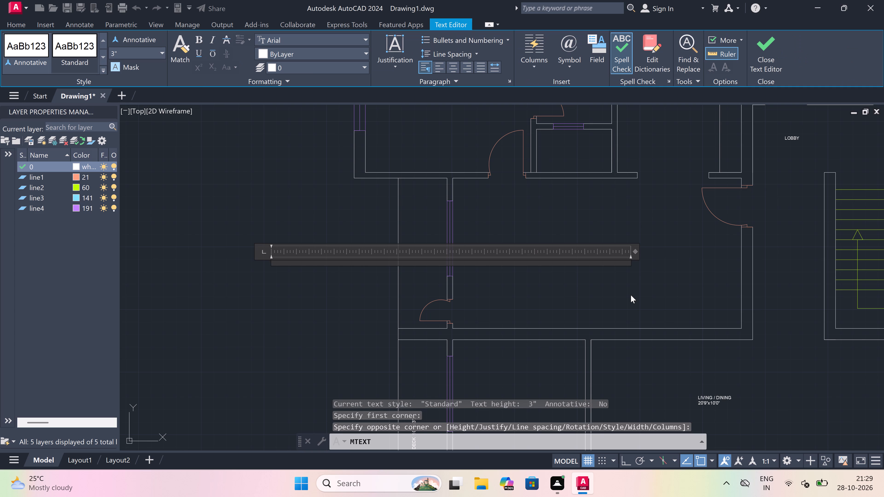
type("DECK")
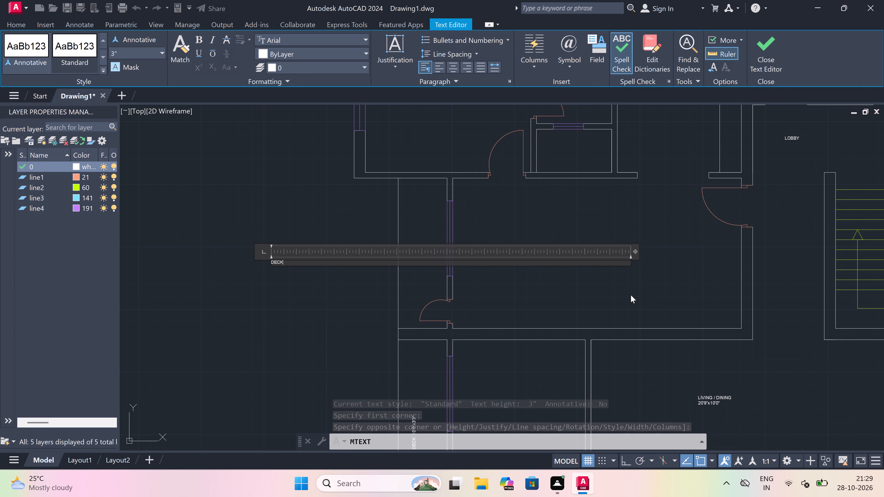
key("space")
key("space")
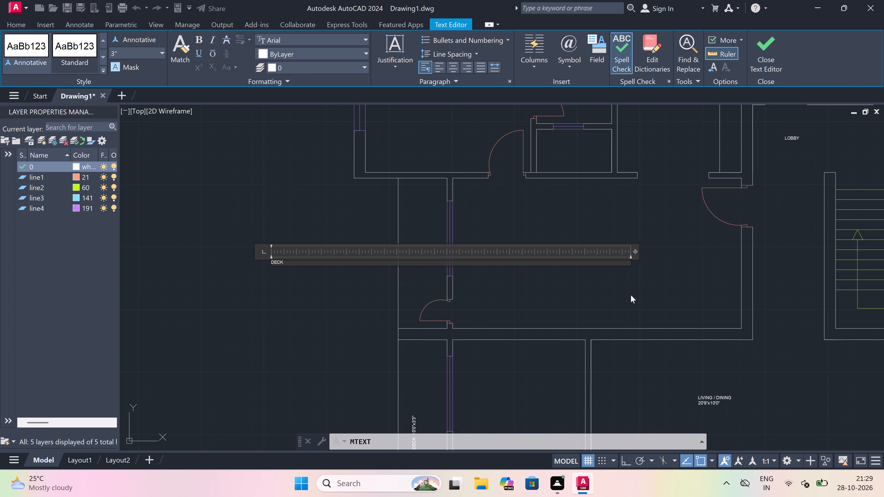
key("1")
type("0'0")
type("\"x")
key("3")
key("apostrophe")
key("3")
key("shift+quotedbl")
scroll(265, 265, "up", 2)
left_click(281, 291)
Rotate the new DECK 10'0"x3'3" label 90° about its start point, with Ortho on, so it reads vertically.
left_click_drag(362, 218, 352, 229)
left_click_drag(228, 334, 228, 332)
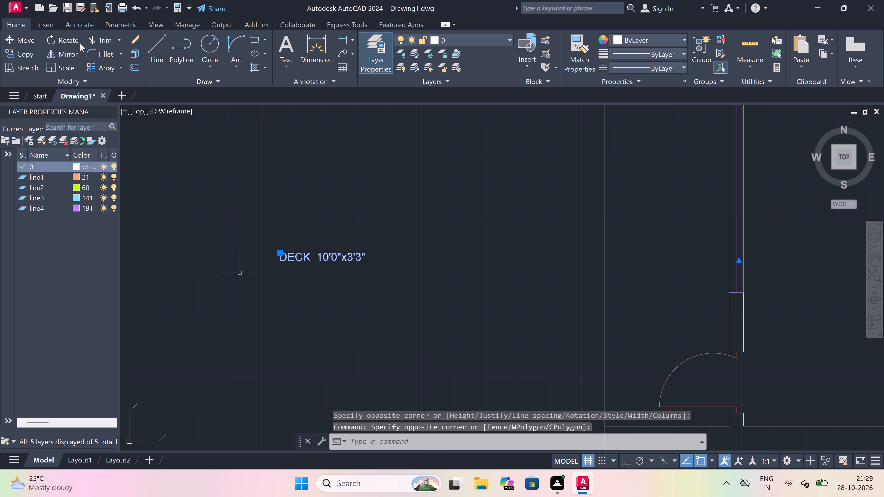
left_click_drag(66, 37, 80, 40)
left_click_drag(363, 250, 366, 244)
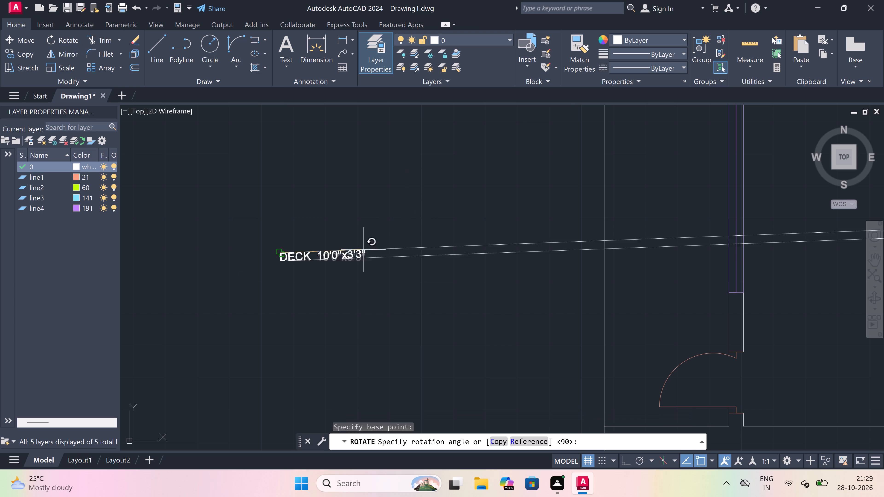
left_click_drag(366, 244, 384, 164)
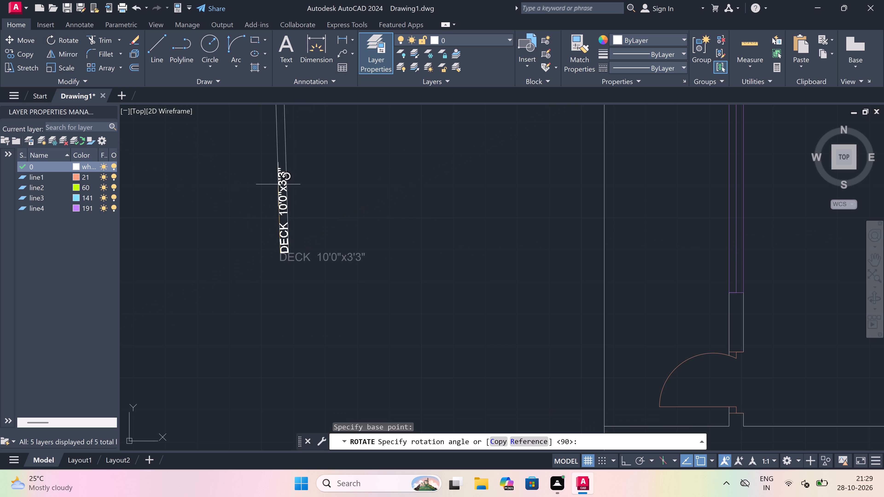
key("F8")
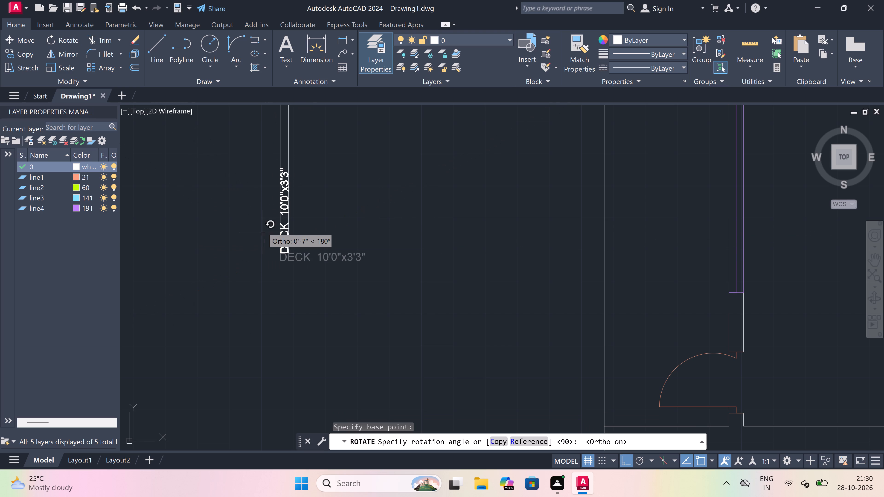
left_click(293, 172)
Move the vertical DECK label straight east into the narrow strip between the outer line and the window wall, north of the door swing.
left_click(277, 211)
left_click(275, 248)
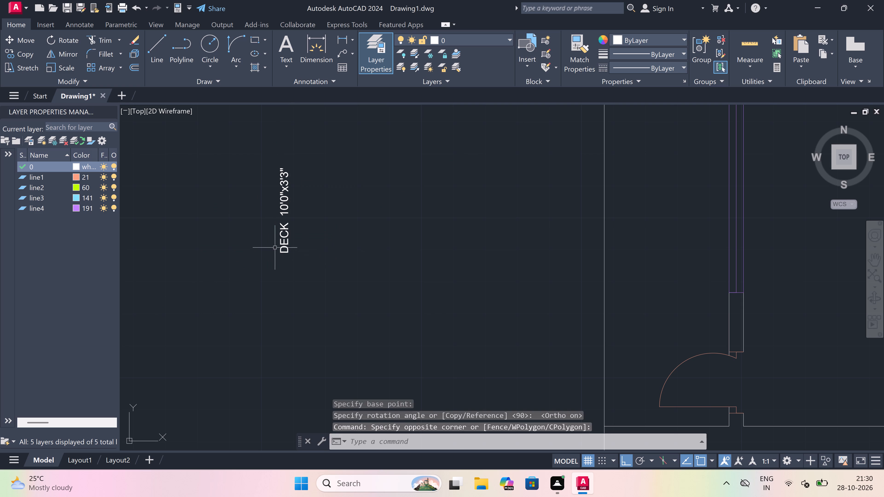
left_click(296, 228)
left_click(267, 260)
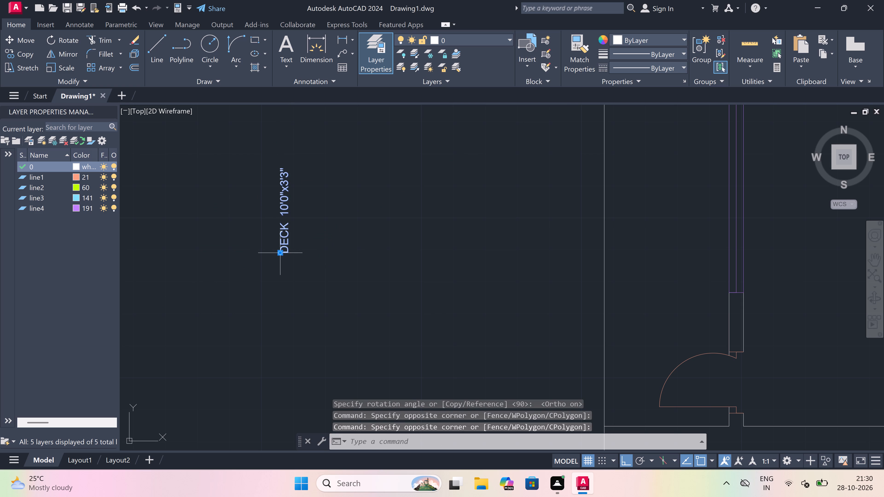
left_click(279, 255)
scroll(309, 281, "down", 1)
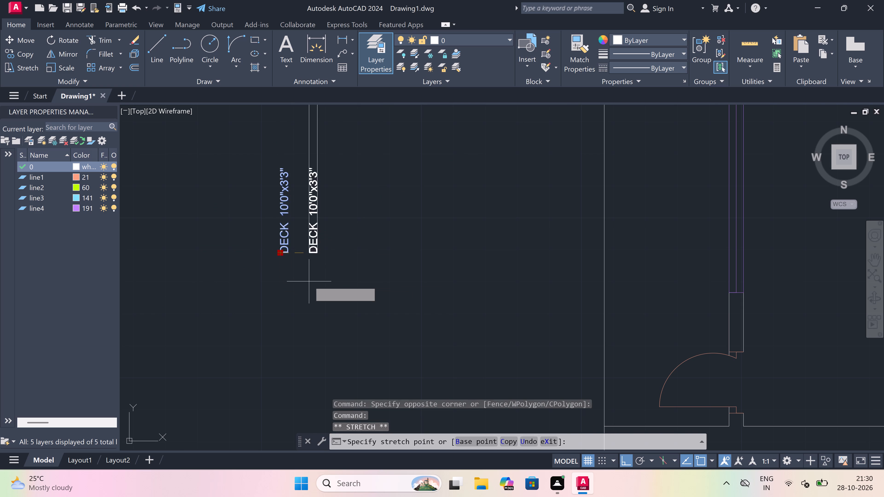
scroll(309, 281, "down", 2)
scroll(398, 286, "up", 3)
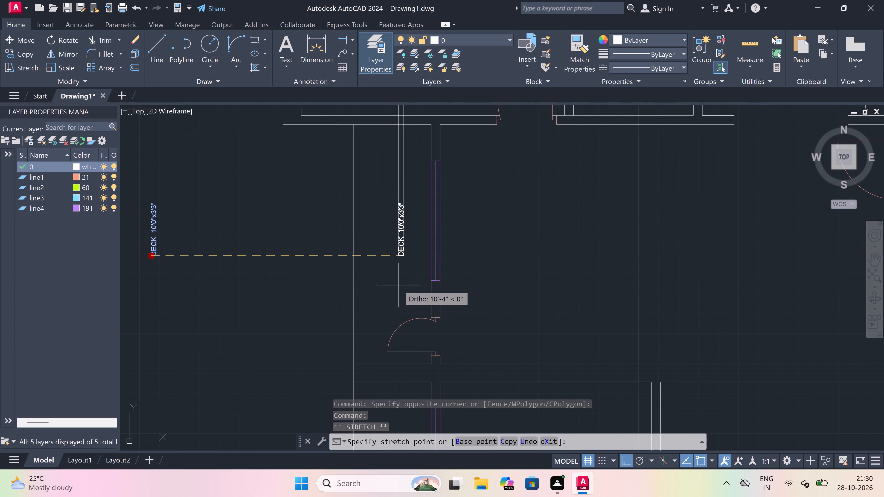
left_click(391, 279)
key("Escape")
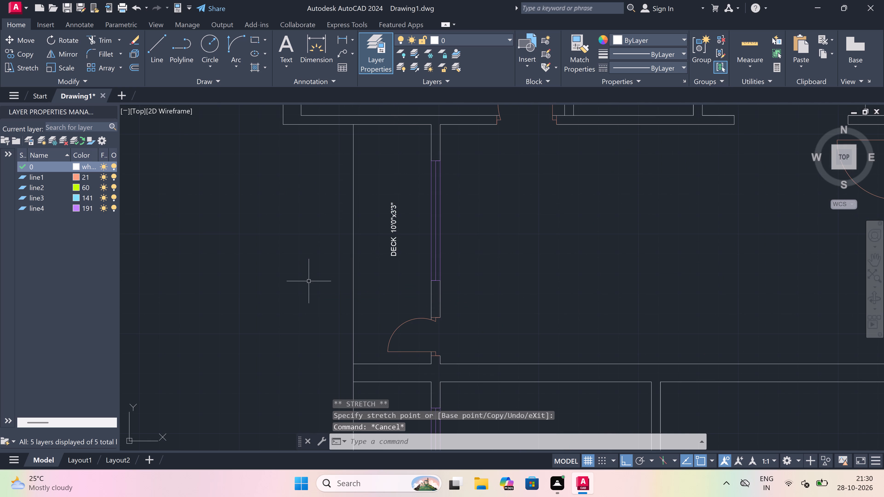
Add a two-line label, BEDROOM over 11'0"x9'3", in the southwest corner of the room just north of the new DECK label.
key("m")
type("t")
key("space")
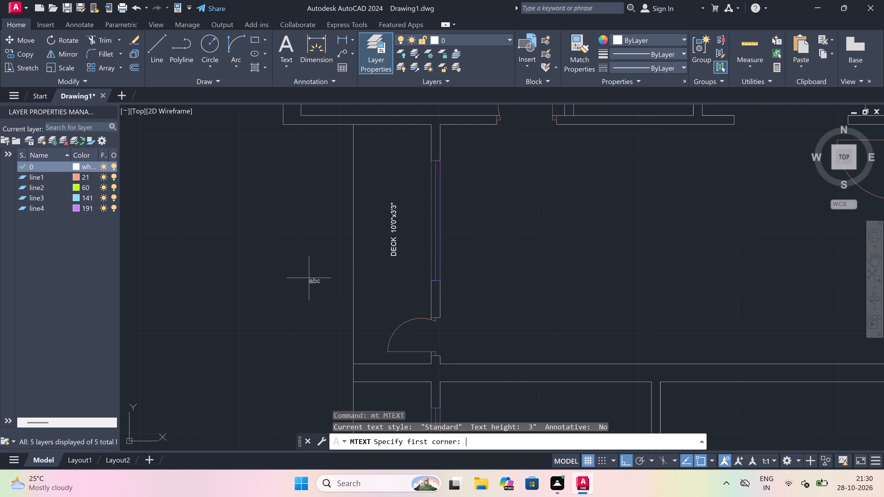
scroll(309, 278, "down", 3)
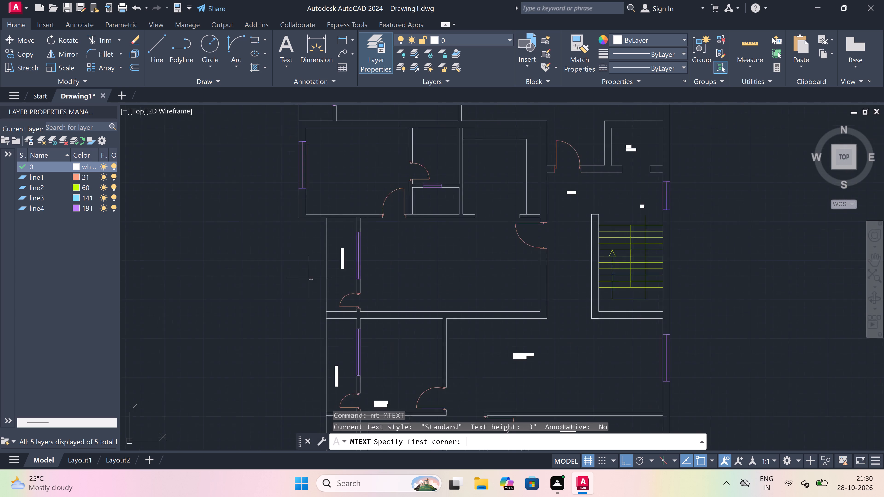
scroll(309, 278, "down", 1)
scroll(317, 233, "up", 3)
scroll(299, 297, "up", 2)
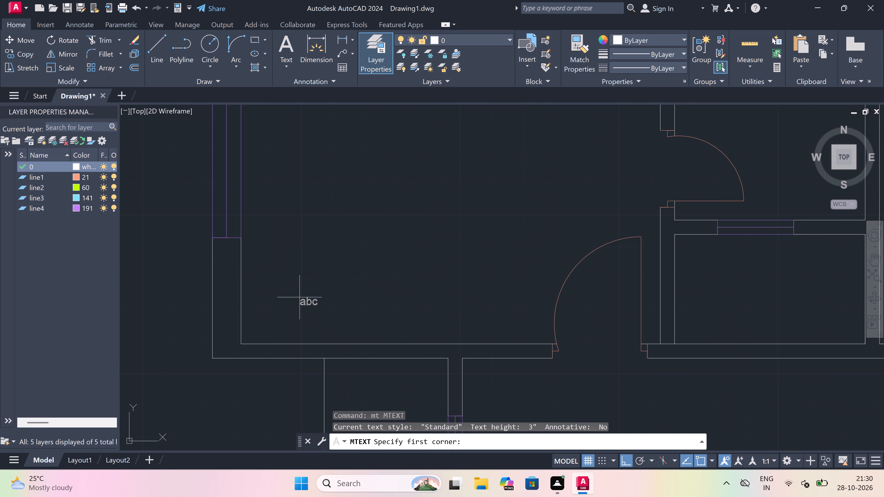
left_click_drag(273, 304, 308, 304)
left_click(704, 335)
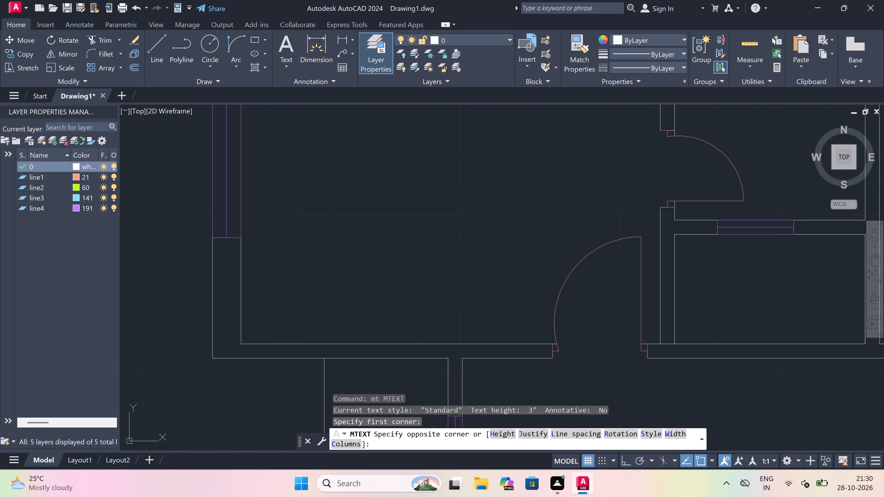
type("BEDROOM")
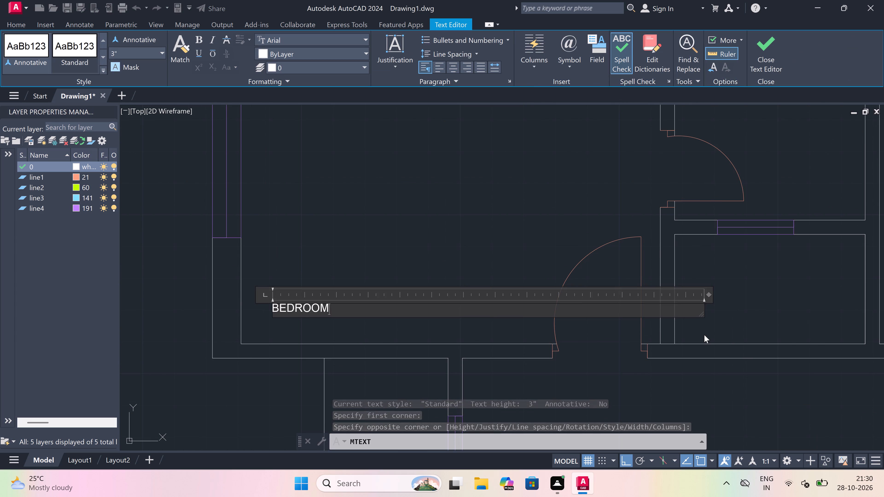
key("Return")
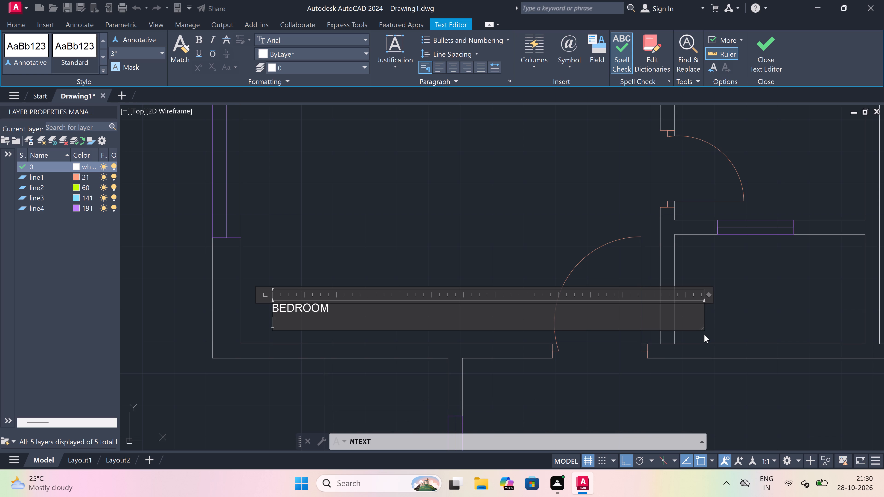
type("11")
type("'0")
key("shift+quotedbl")
key("x")
type("9'")
key("3")
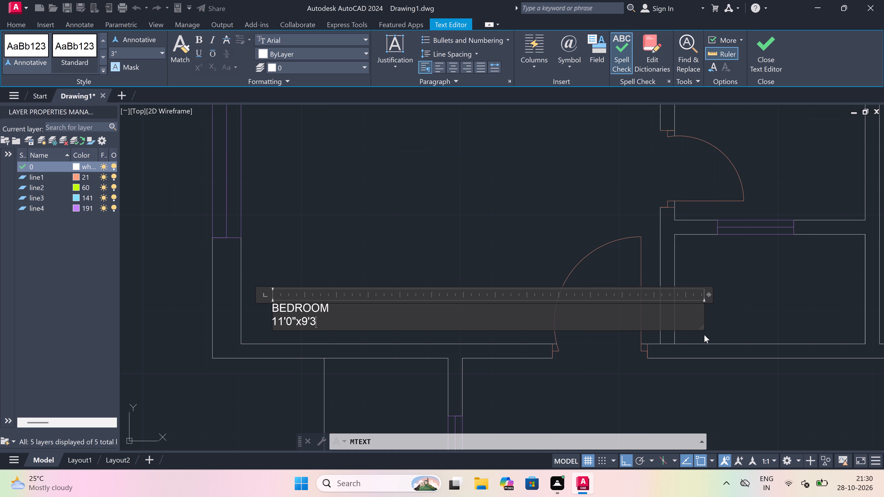
key("shift+quotedbl")
left_click(320, 256)
Add a two-line multiline text label, TOILET over 5'0"x6'0", in the small room east of the labelled bedroom.
key("space")
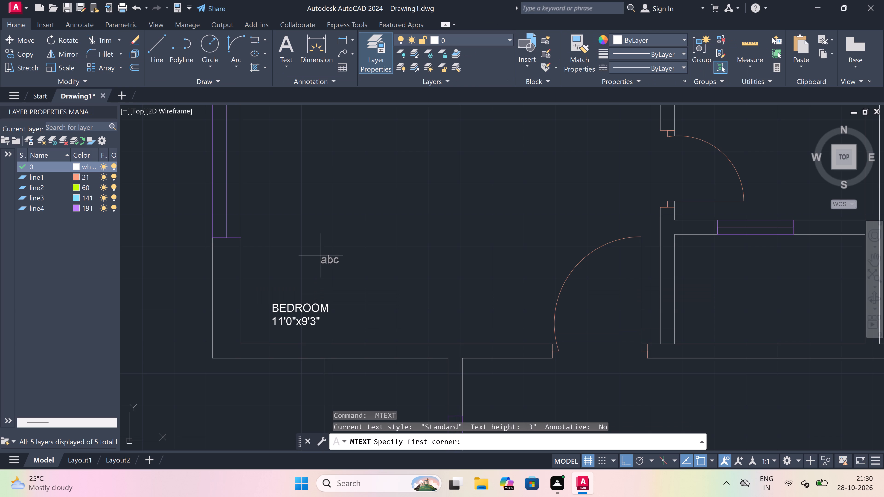
scroll(321, 255, "down", 2)
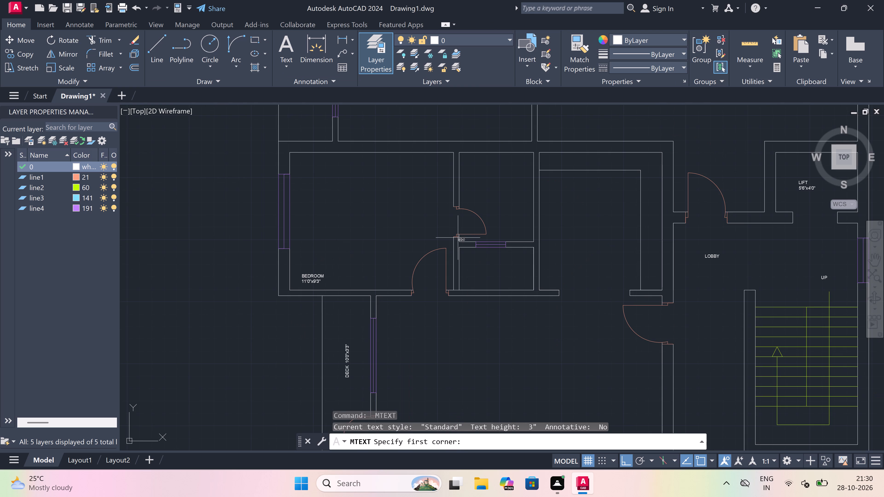
scroll(368, 230, "down", 4)
scroll(405, 207, "up", 3)
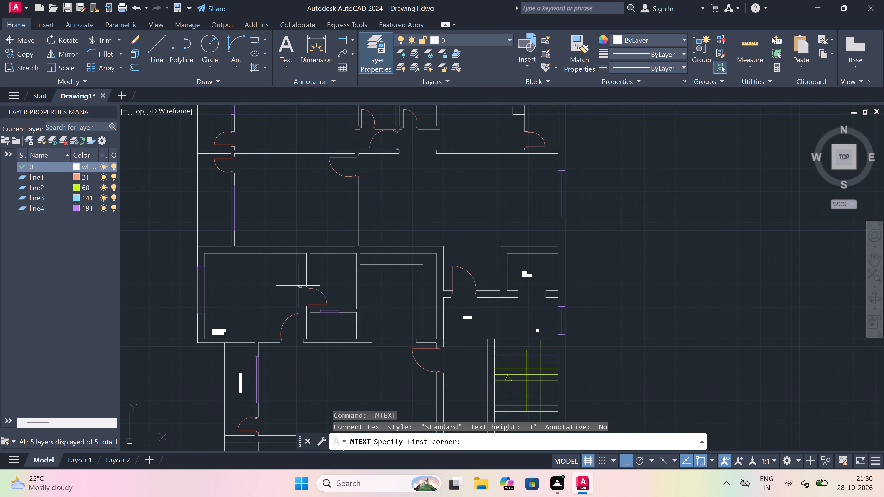
scroll(324, 277, "up", 3)
left_click_drag(308, 269, 337, 270)
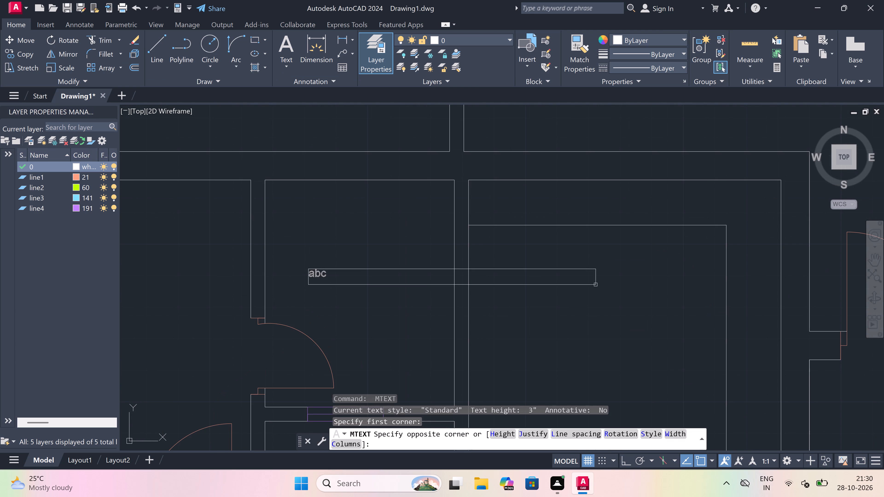
left_click(602, 286)
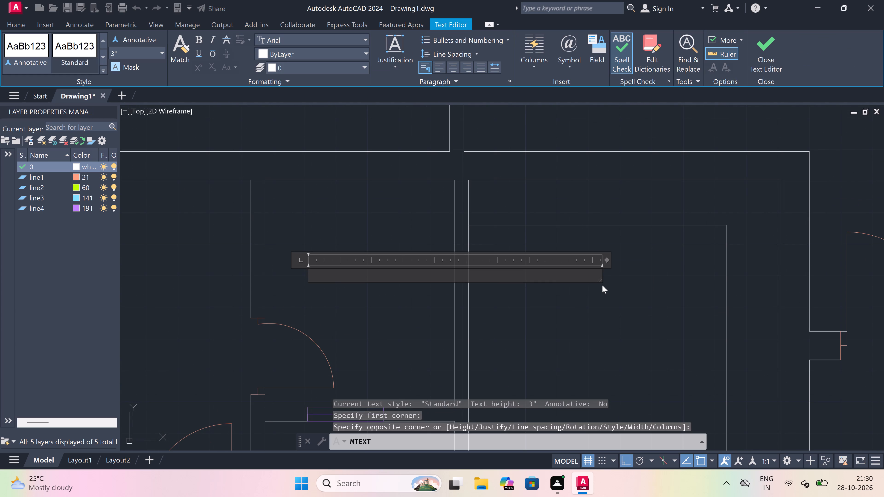
type("TOILET")
key("Return")
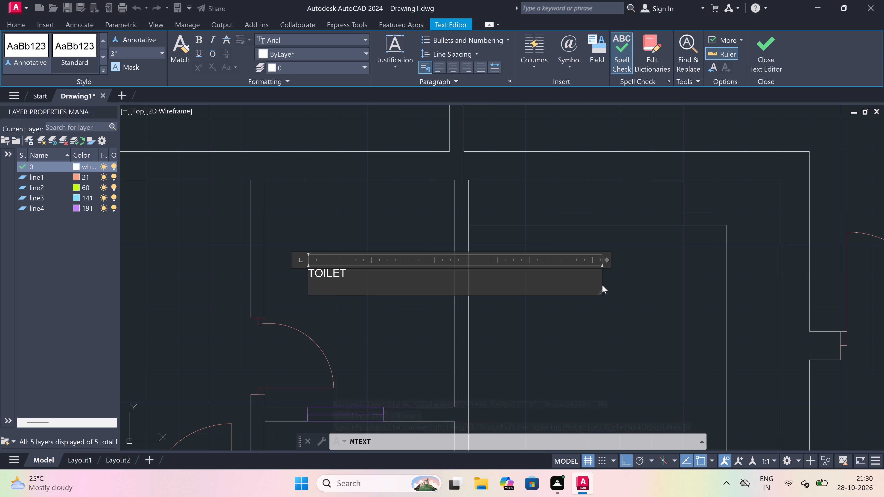
type("5'0")
key("shift+quotedbl")
type("x6")
type("'0")
key("shift+quotedbl")
left_click(360, 308)
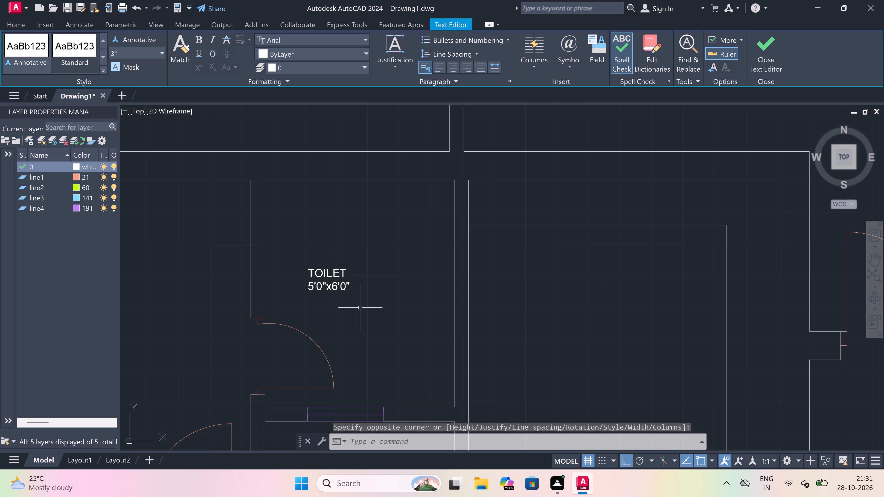
Add a two-line label, O.T.S over the partial size 5'0"x, in the small space directly south of the toilet.
key("space")
scroll(346, 253, "down", 4)
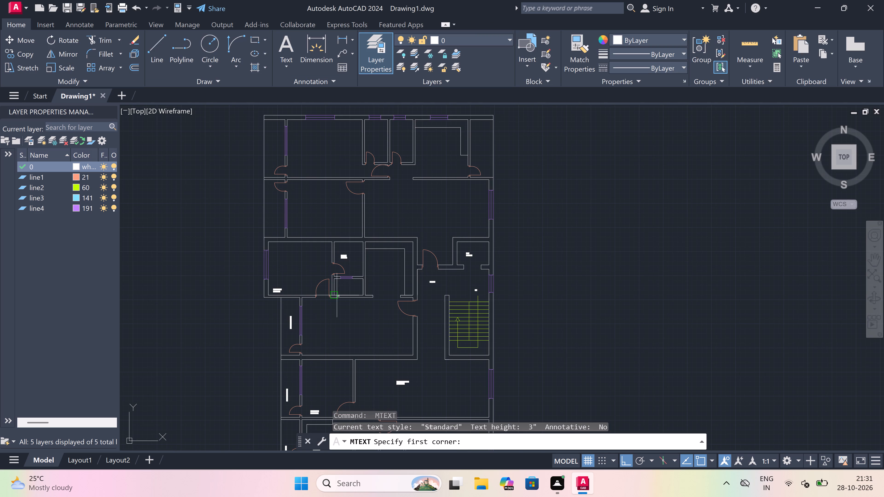
scroll(337, 295, "up", 3)
left_click_drag(349, 268, 352, 267)
left_click(537, 280)
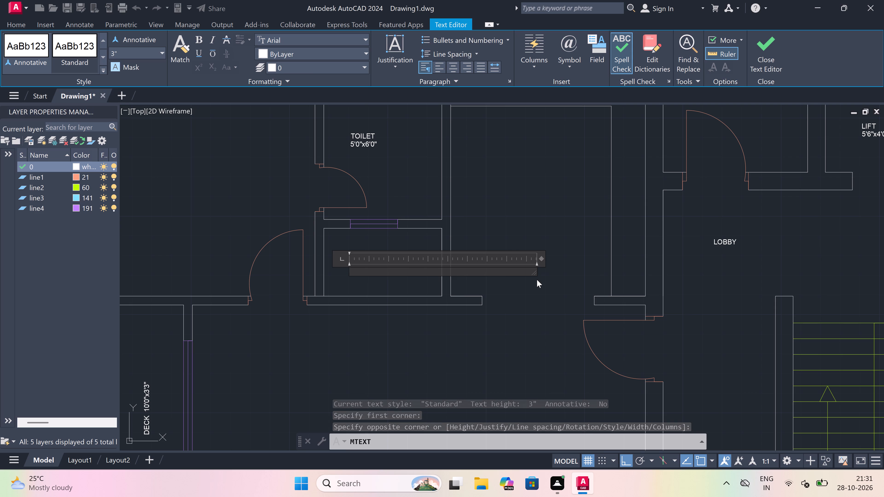
type("O.T.S")
key("Return")
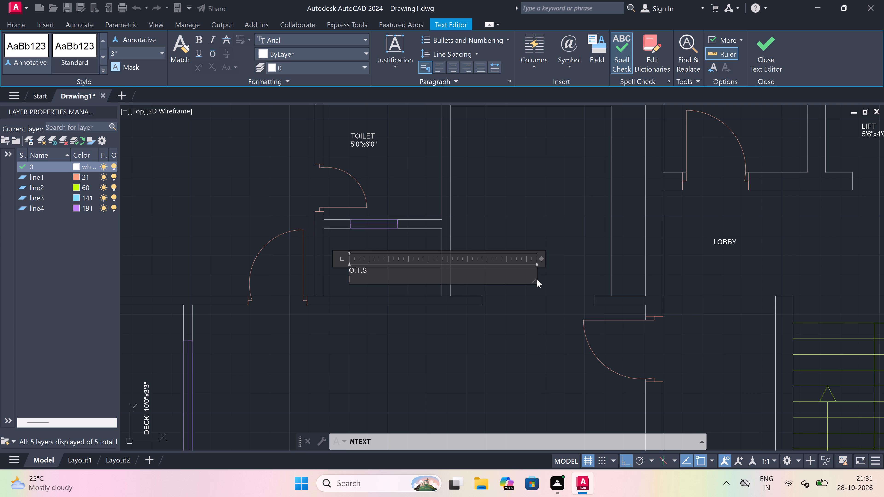
type("5'0")
key("shift+quotedbl")
key("x")
left_click(540, 271)
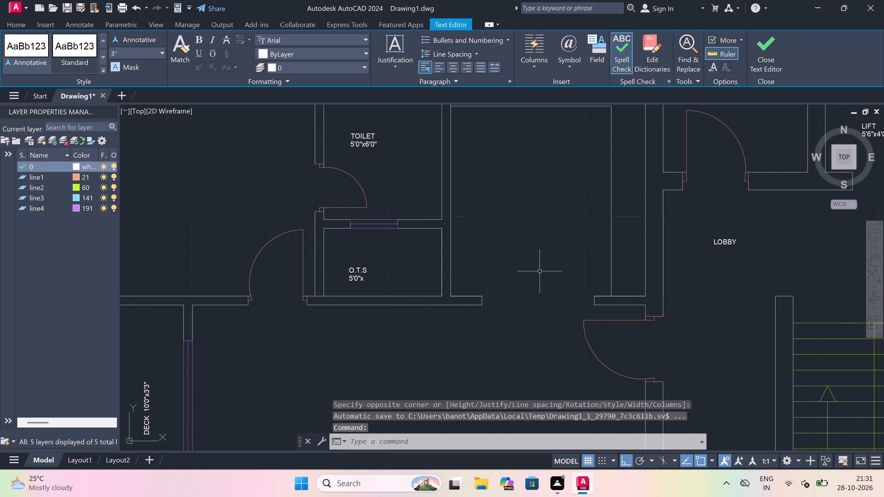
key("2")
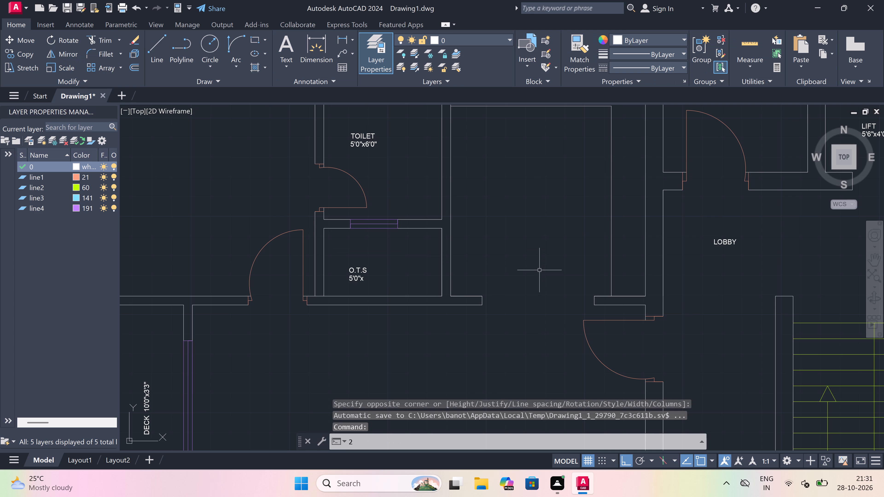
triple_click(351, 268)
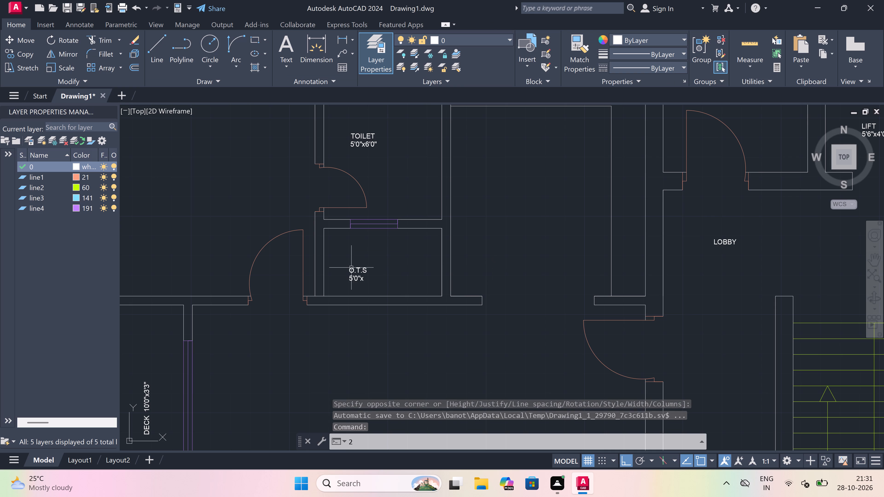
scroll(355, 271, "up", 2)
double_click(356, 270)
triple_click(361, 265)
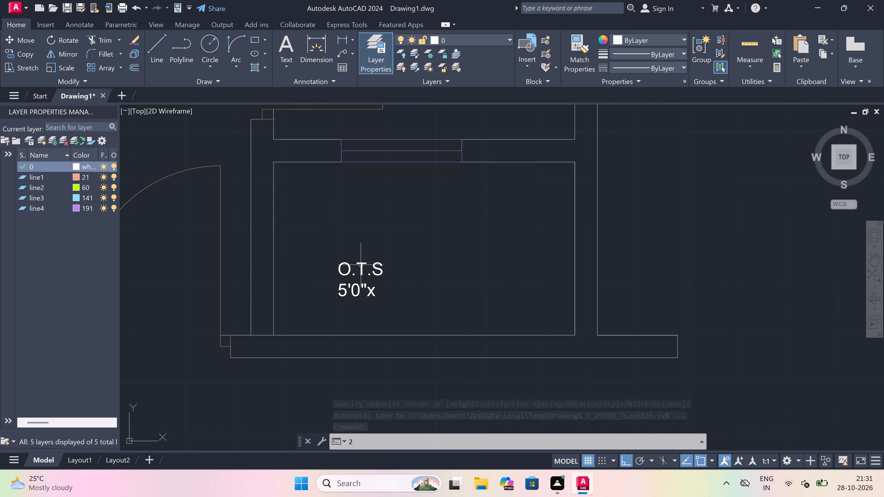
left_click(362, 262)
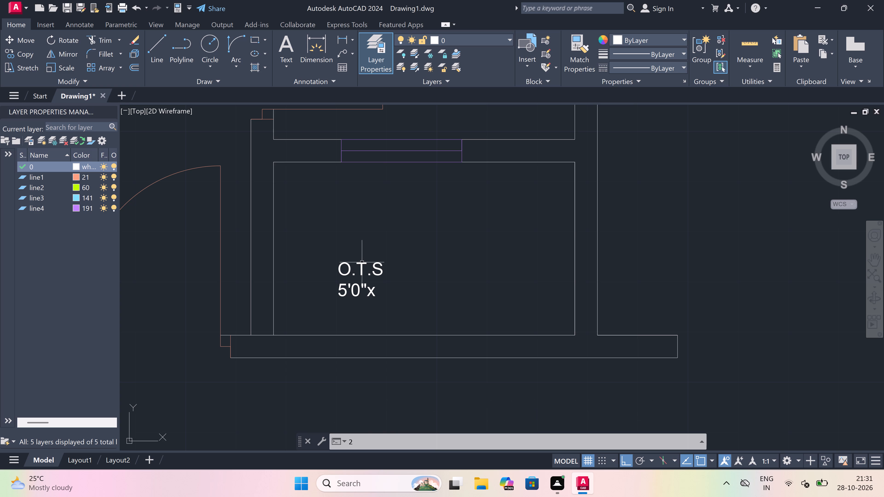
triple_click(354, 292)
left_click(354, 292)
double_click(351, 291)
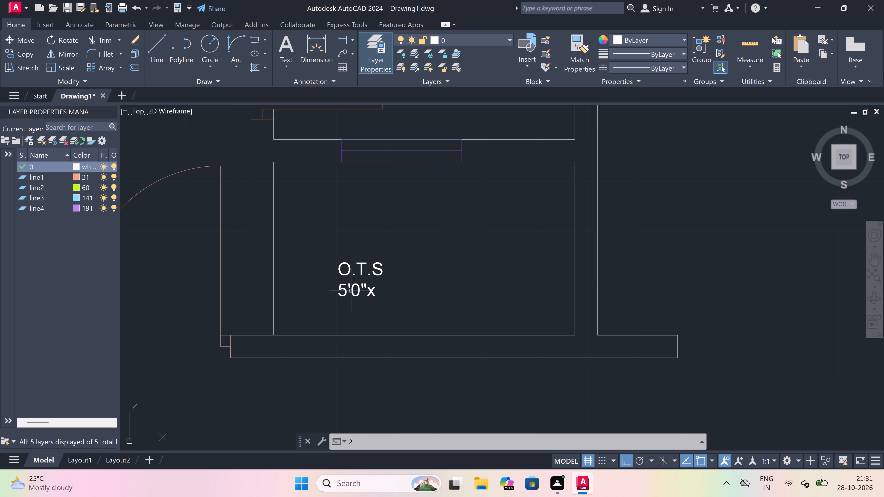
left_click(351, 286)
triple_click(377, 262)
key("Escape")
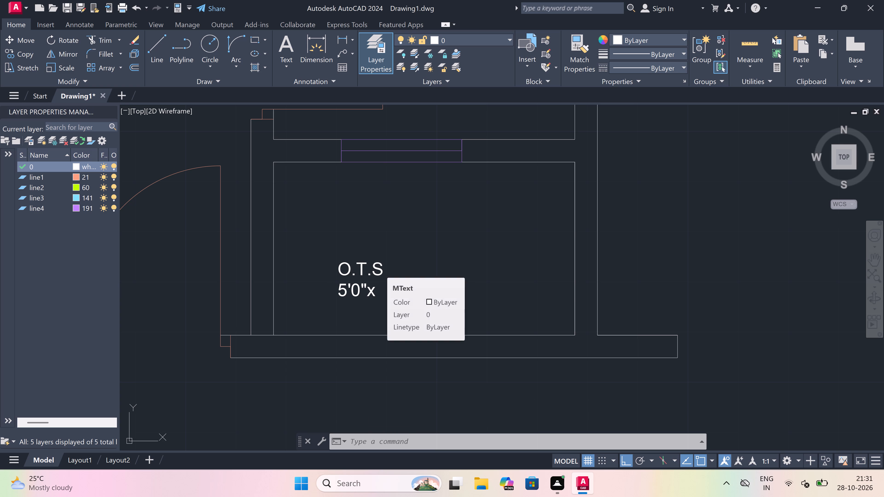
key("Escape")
Complete the size line of the O.T.S label so it reads 5'0"x2'10.5".
triple_click(377, 265)
left_click(385, 291)
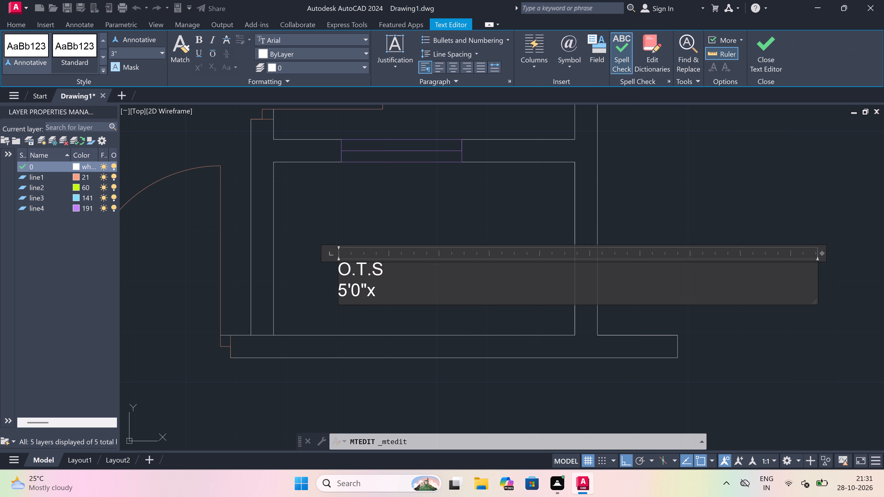
key("2")
key("apostrophe")
key("1")
key("0")
type(".5")
key("shift+quotedbl")
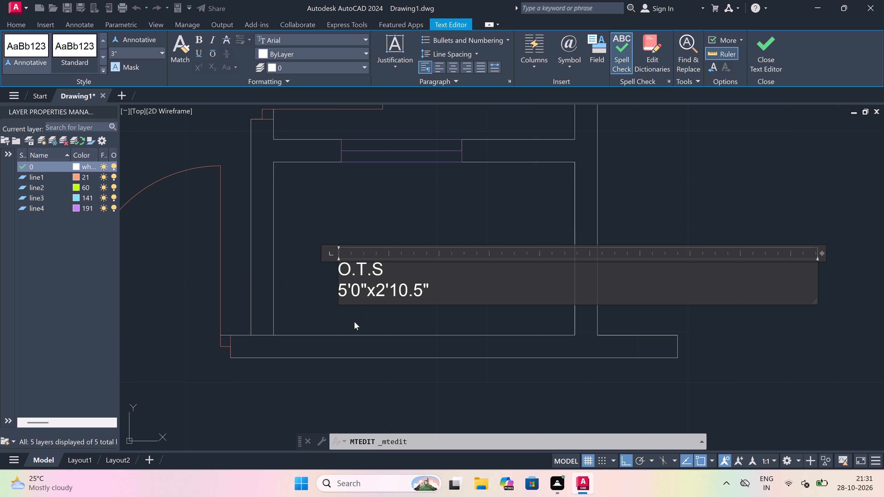
left_click(312, 289)
Start a multiline text label in the large room south of the O.T.S and east of the DECK strip.
scroll(368, 252, "down", 4)
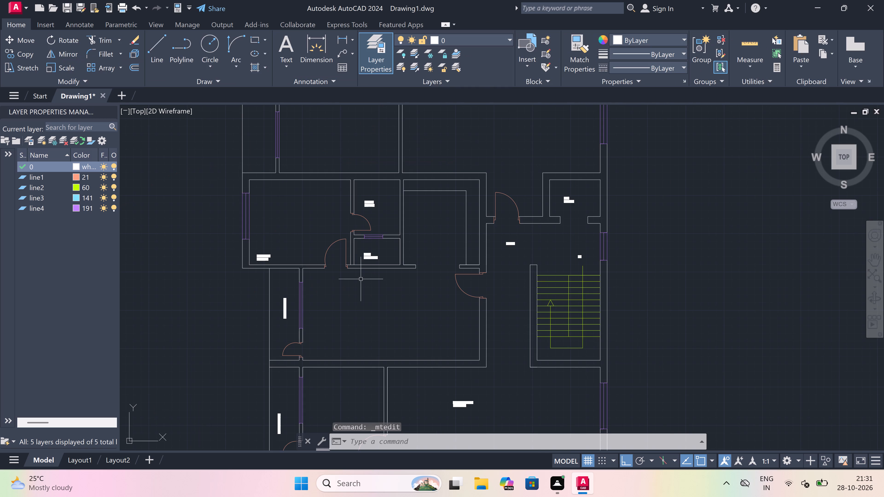
key("space")
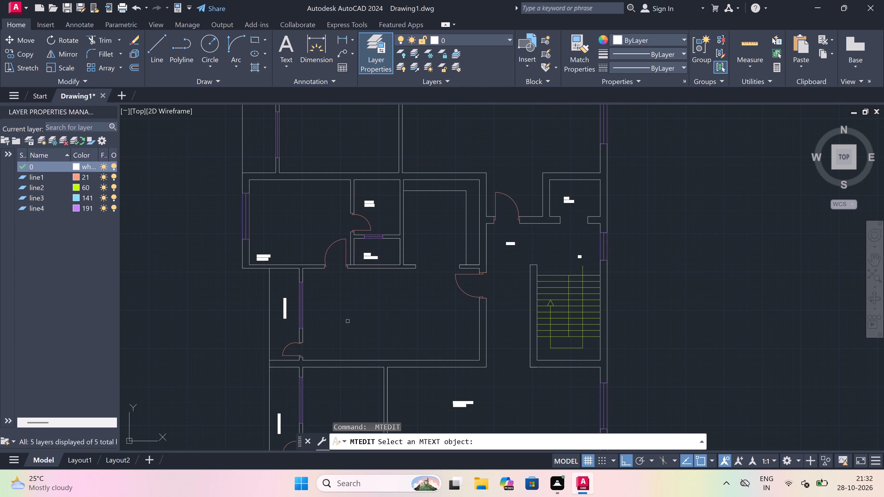
key("Escape")
type("mt")
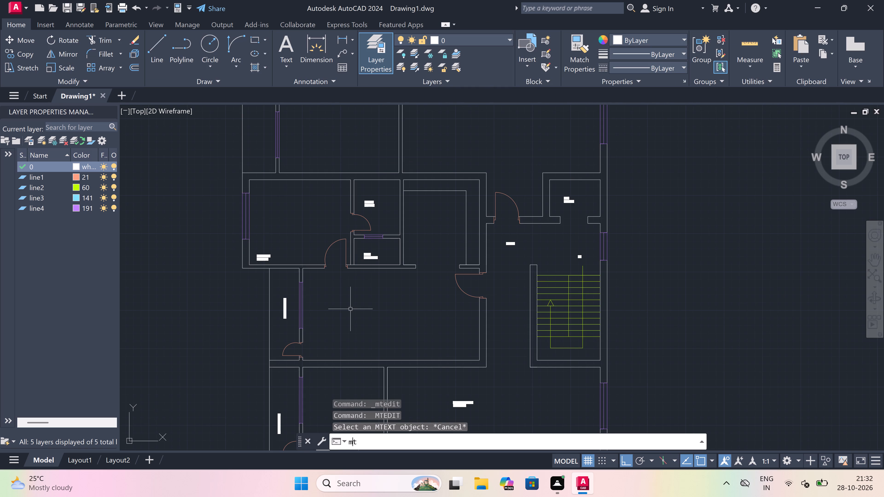
key("space")
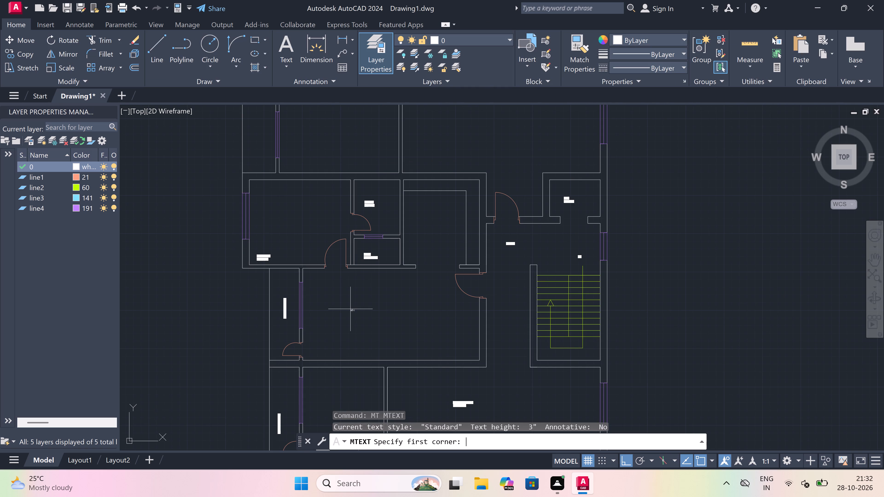
scroll(369, 280, "up", 1)
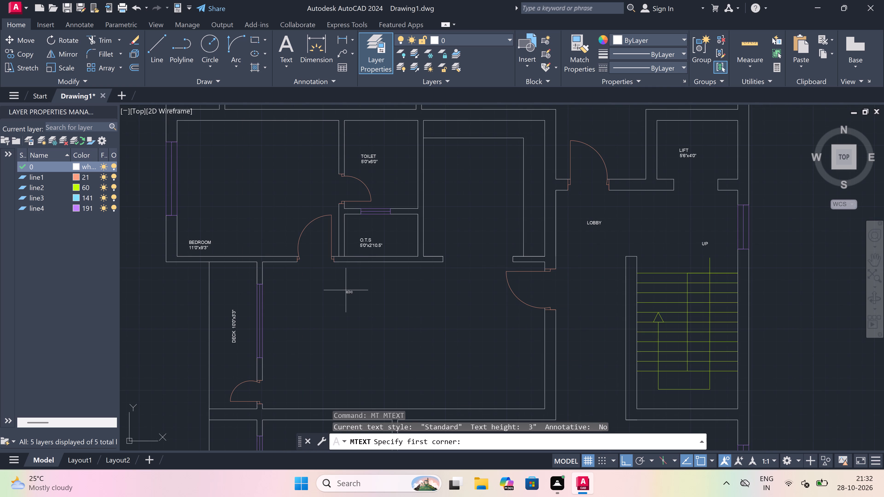
left_click_drag(334, 308, 398, 303)
left_click(647, 311)
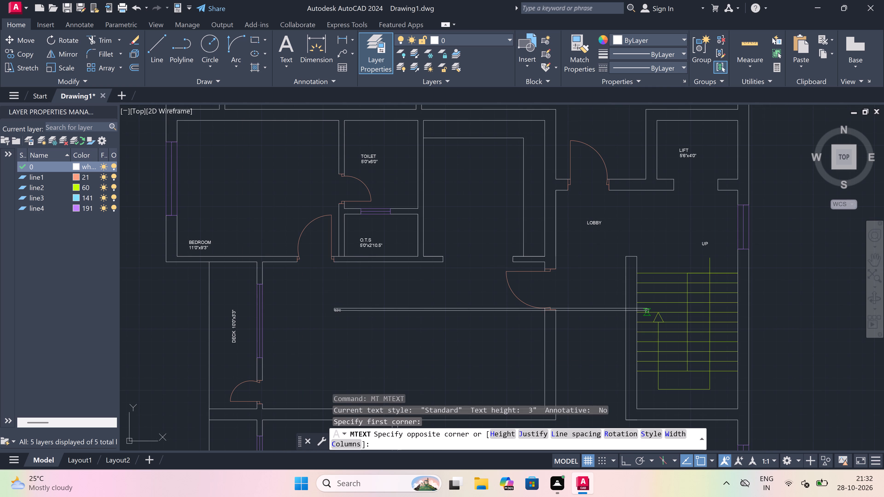
scroll(342, 311, "up", 2)
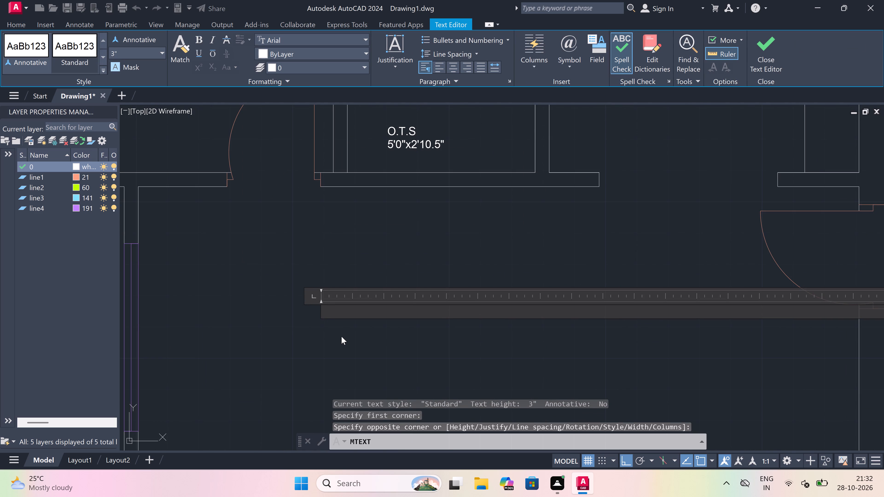
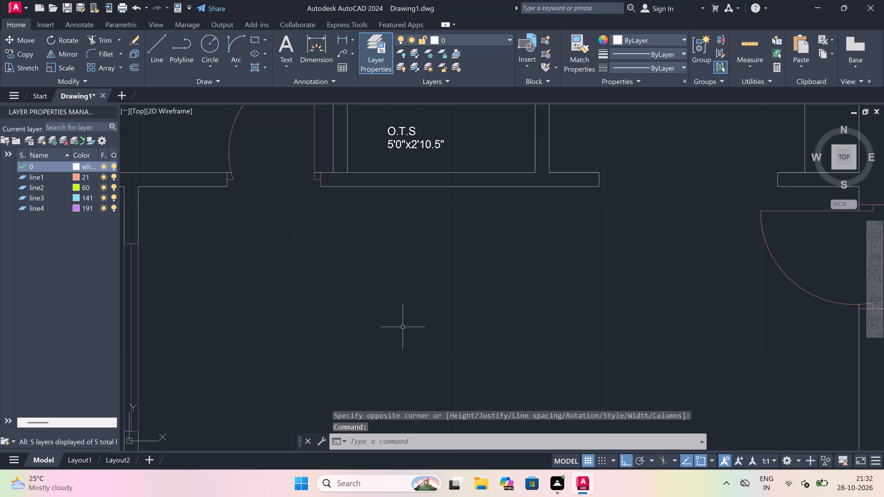
Add the multiline text label "LIVING / DINING" with "20'1.5"x10'0"" on a second line in the room below the O.T.S.
key("space")
left_click_drag(305, 300, 324, 298)
left_click(678, 333)
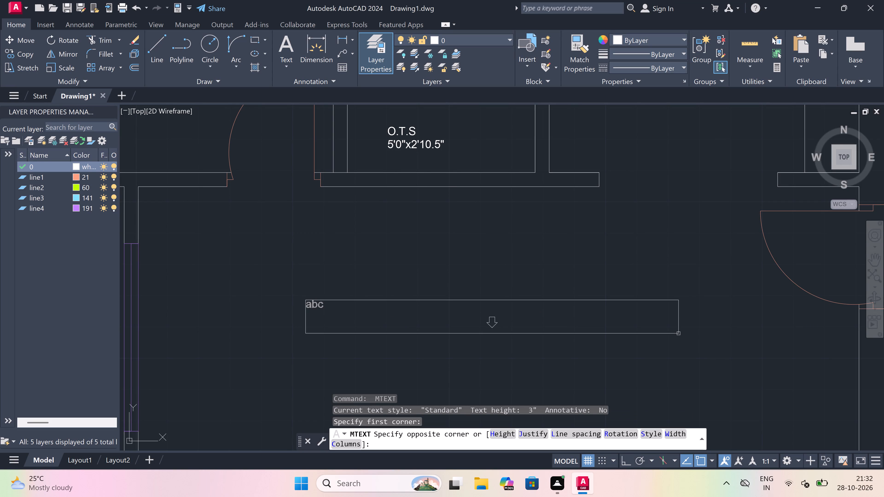
type("LIVING")
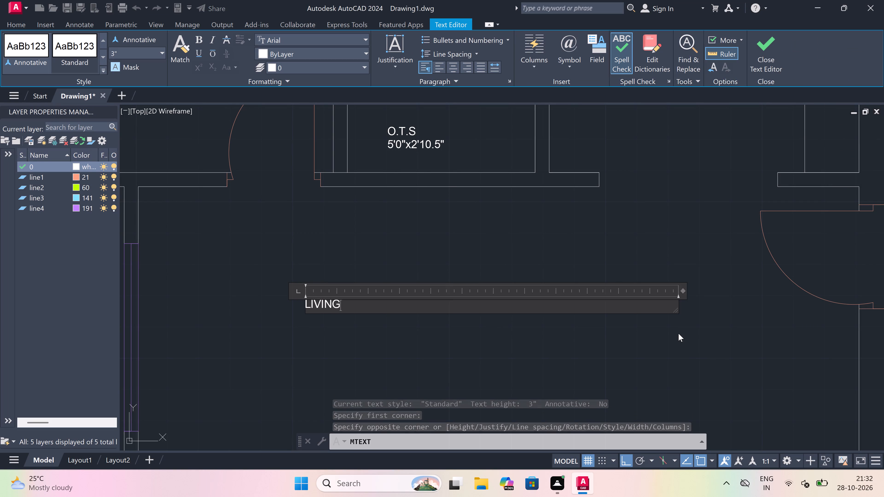
key("space")
type("/")
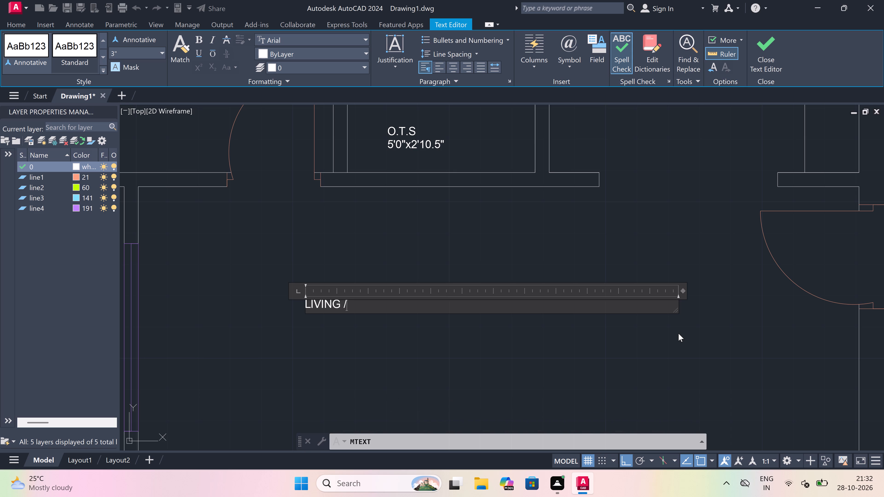
key("space")
type("DINING")
key("Return")
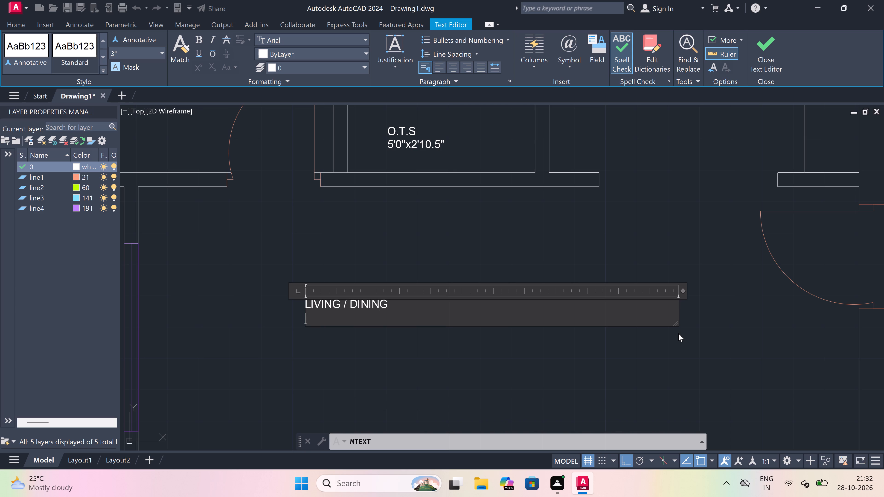
type("20'")
key("1")
type(".5")
type("\"x")
key("1")
type("0'0'")
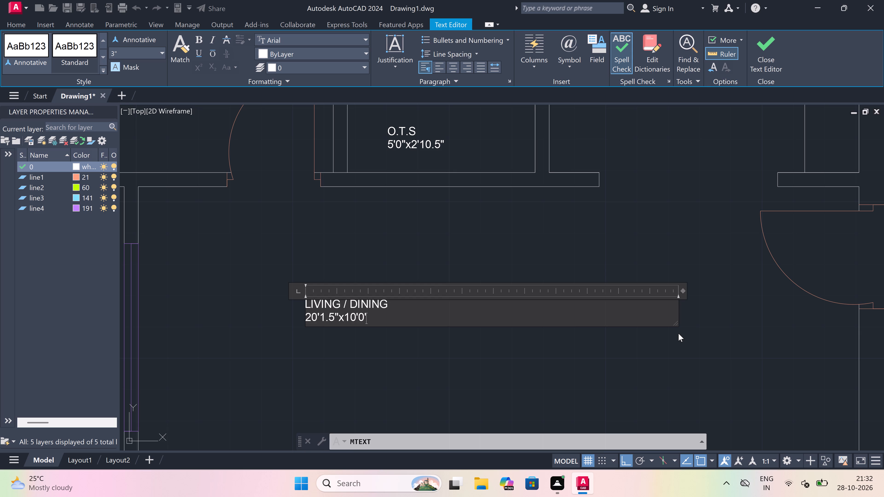
key("BackSpace")
key("shift+quotedbl")
left_click(327, 341)
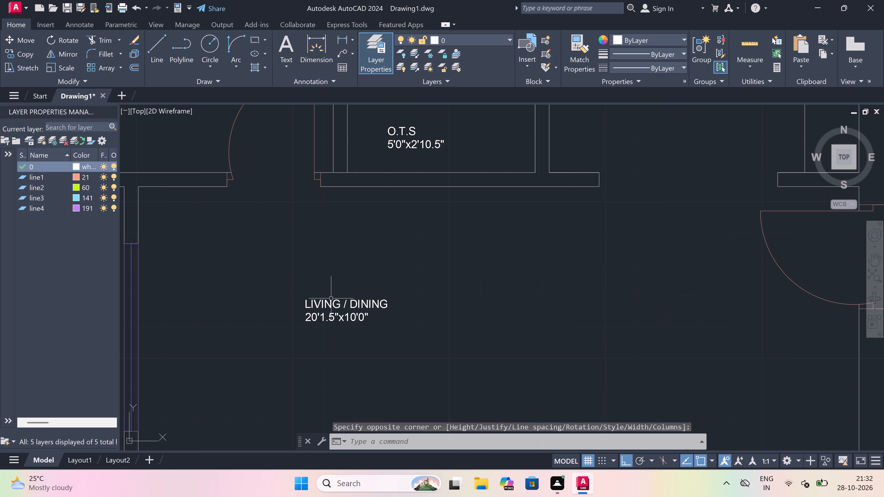
Label the room just below the plan's top-left room with multiline text "BEDROOM" and "13'0"x10'0"" on a second line.
key("space")
scroll(331, 298, "down", 4)
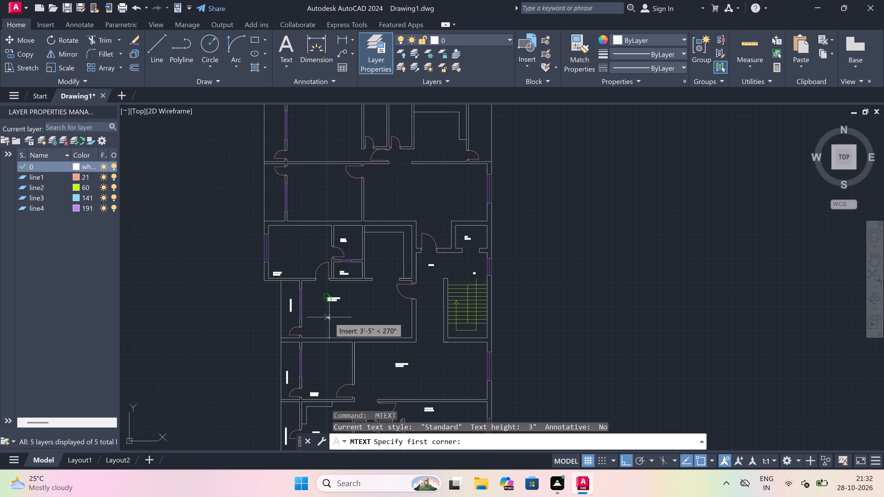
scroll(329, 317, "down", 1)
scroll(365, 240, "up", 2)
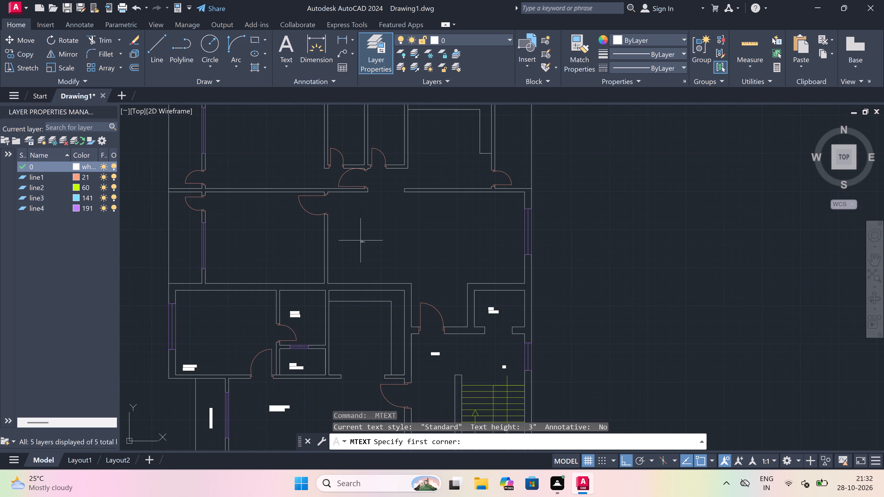
scroll(247, 263, "down", 3)
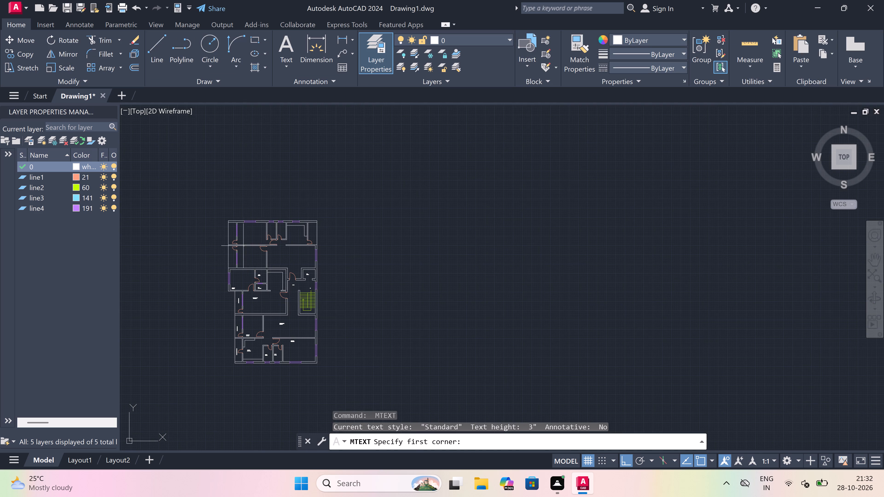
scroll(245, 231, "up", 4)
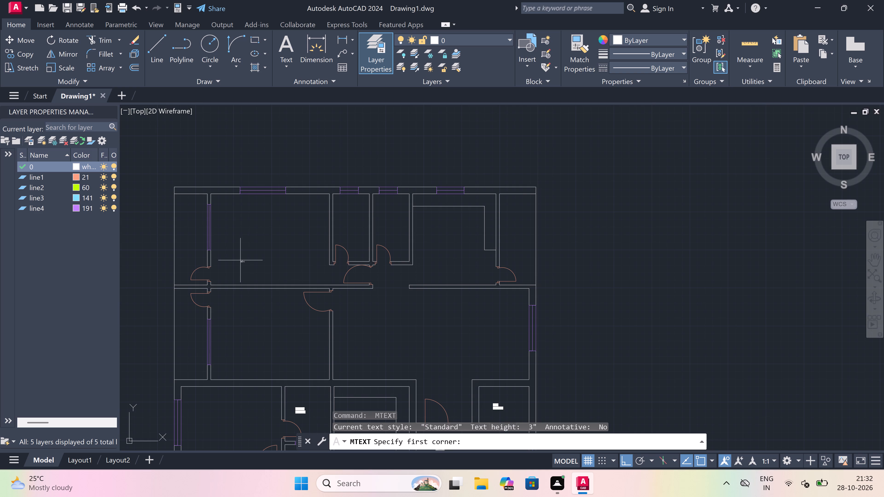
scroll(257, 297, "up", 1)
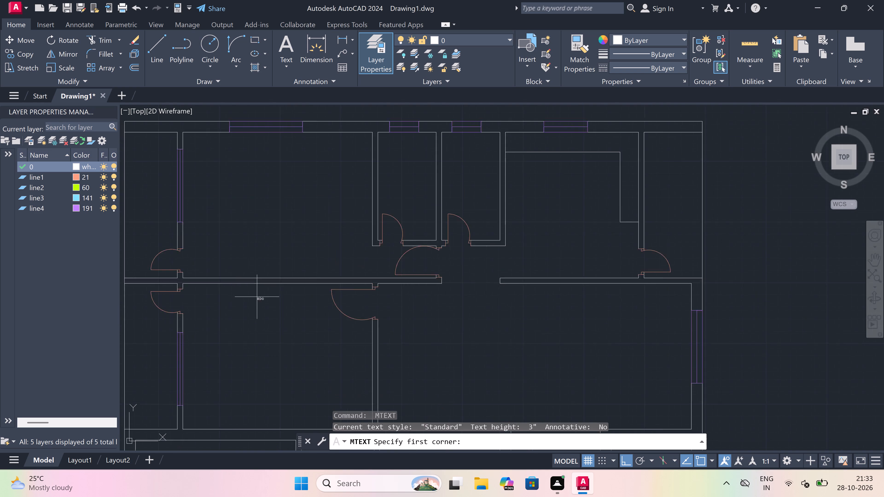
scroll(257, 297, "up", 1)
left_click_drag(195, 295, 265, 311)
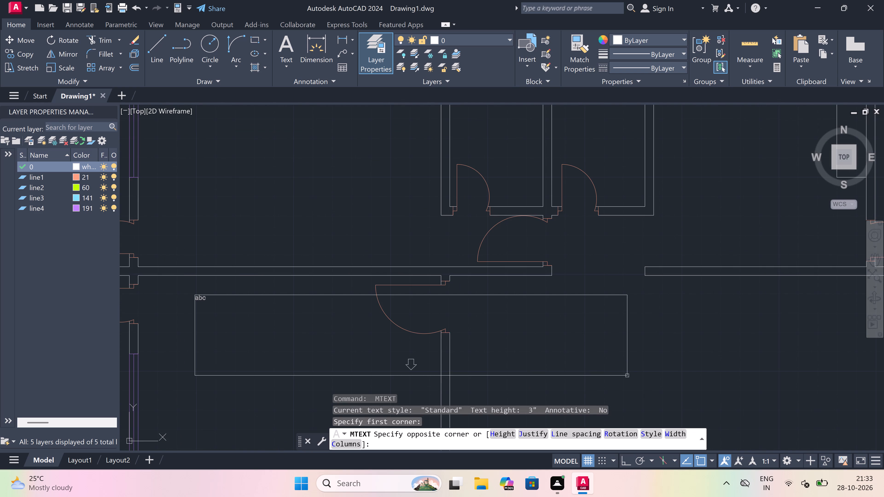
left_click(707, 335)
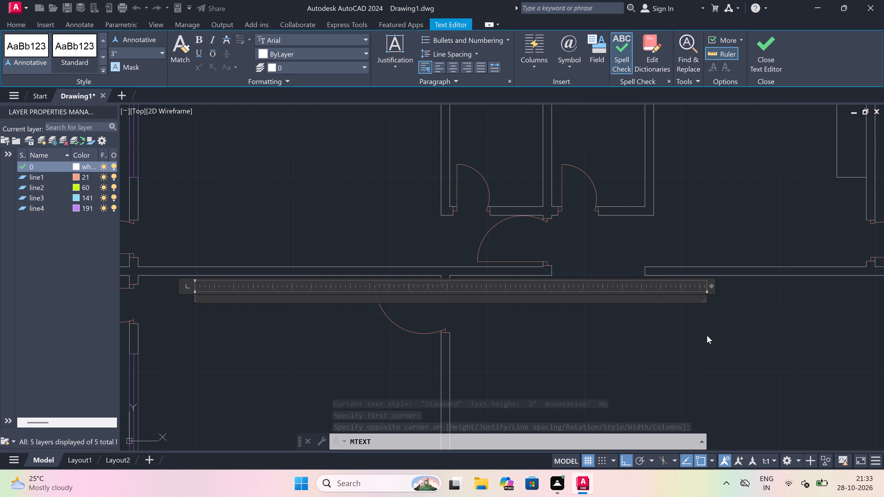
scroll(707, 335, "down", 3)
scroll(707, 334, "up", 3)
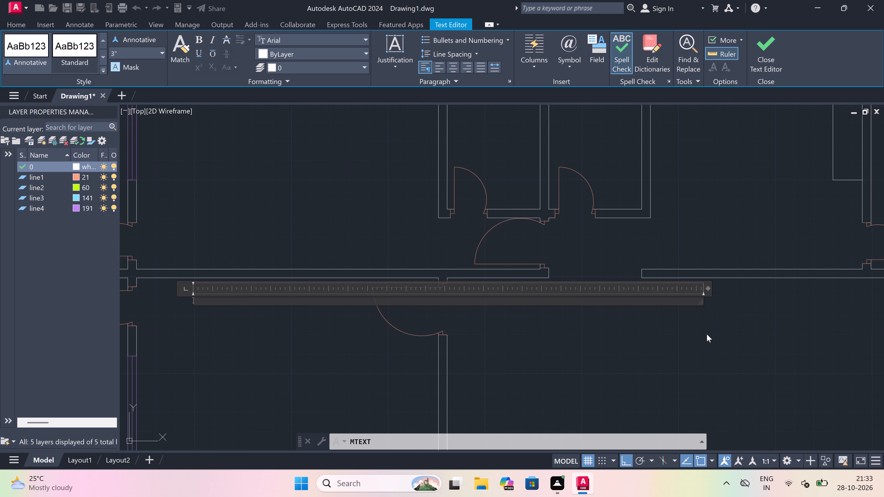
scroll(272, 287, "up", 1)
scroll(265, 314, "down", 3)
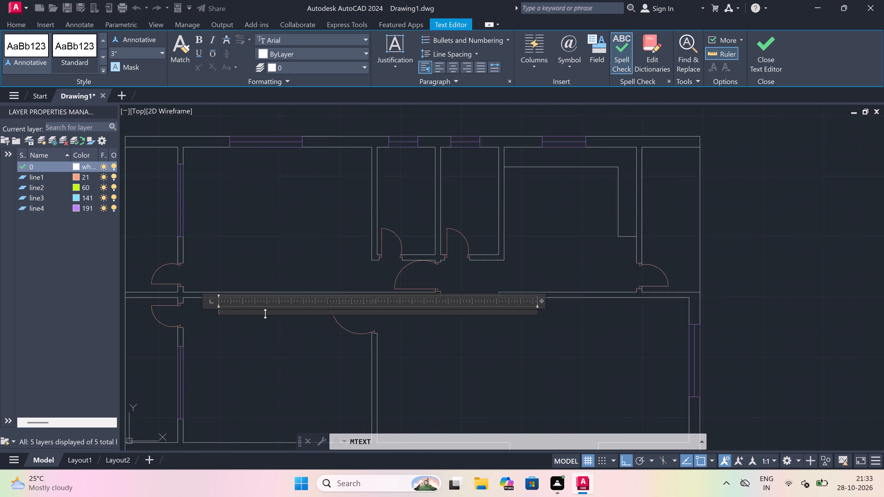
scroll(232, 321, "up", 3)
type("BEDROOM")
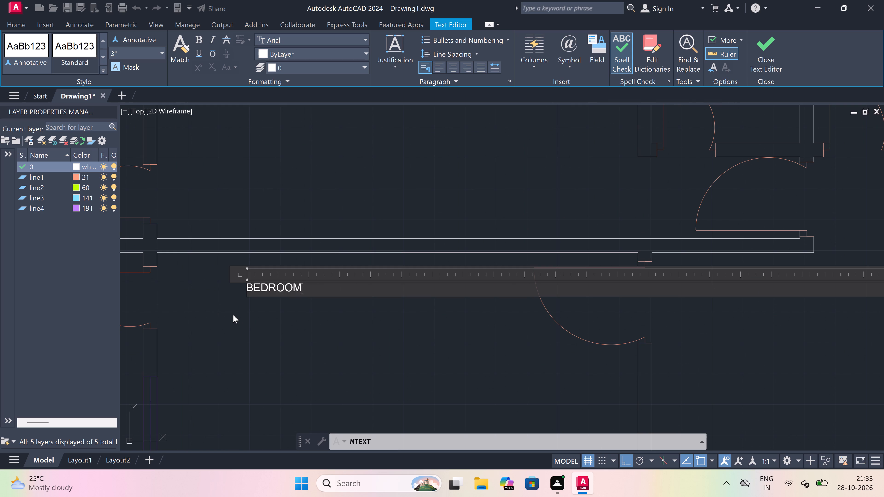
key("Return")
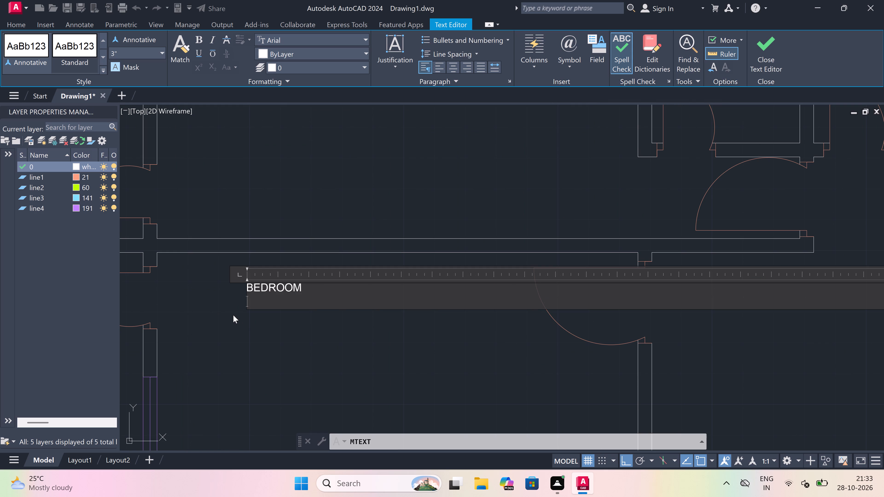
type("13'0")
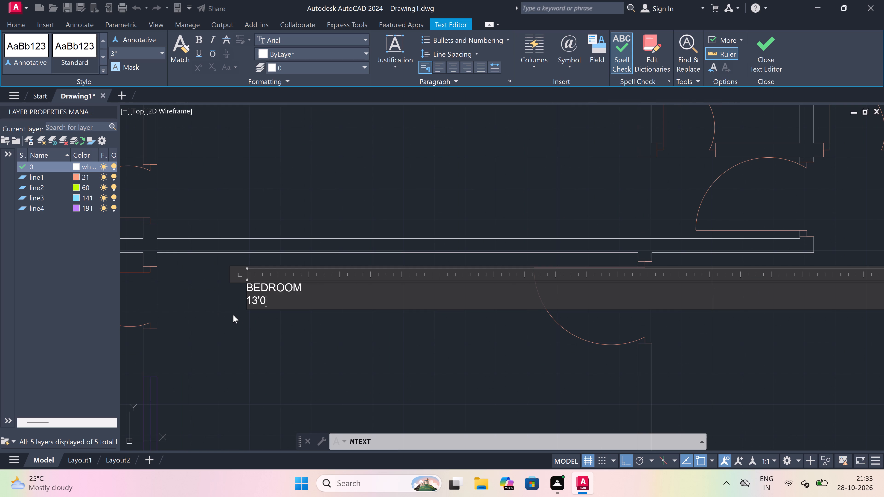
type("\"x")
type("10'0\"")
left_click(234, 315)
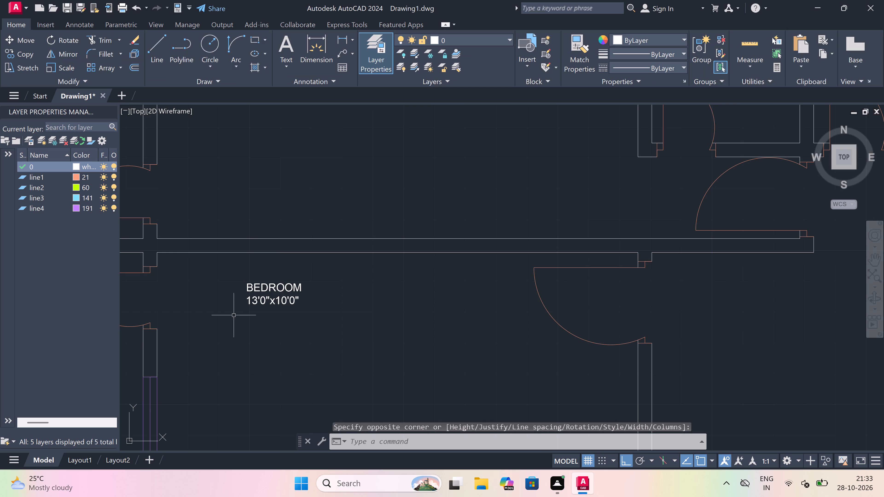
Add the single-line label "DECK 10'0"x3'3"" in the narrow strip to the west of the newly labelled 13'0"x10'0" bedroom.
key("space")
scroll(234, 315, "down", 4)
scroll(200, 343, "up", 3)
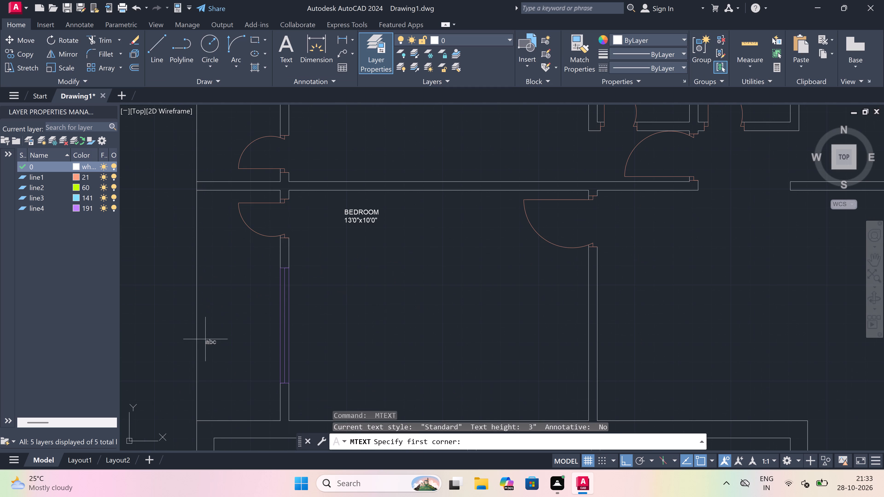
left_click_drag(209, 355, 227, 351)
left_click(485, 344)
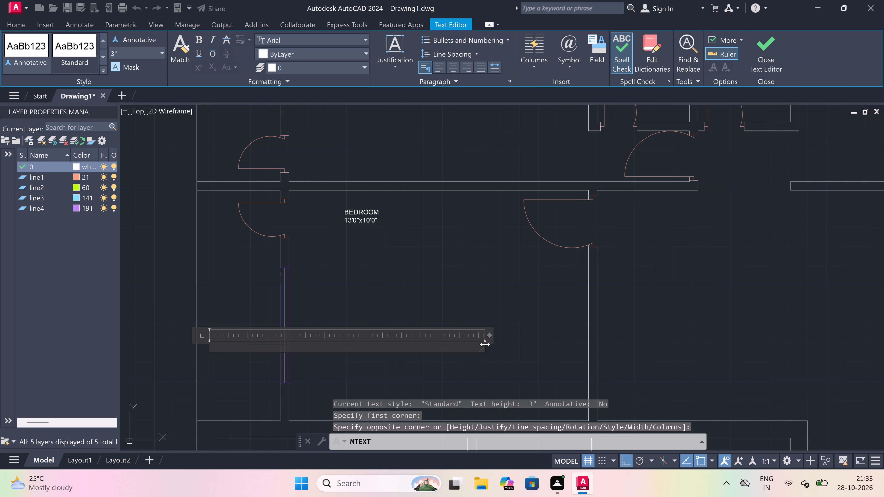
type("DEC")
key("k")
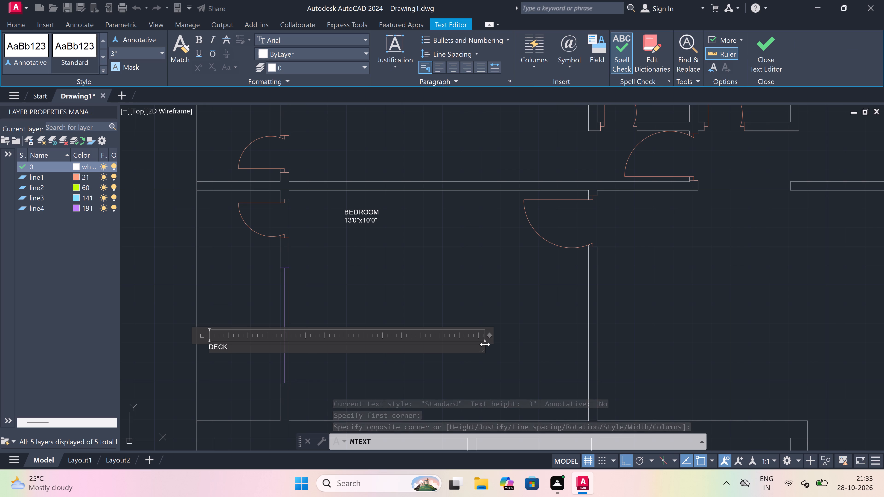
key("space")
key("space")
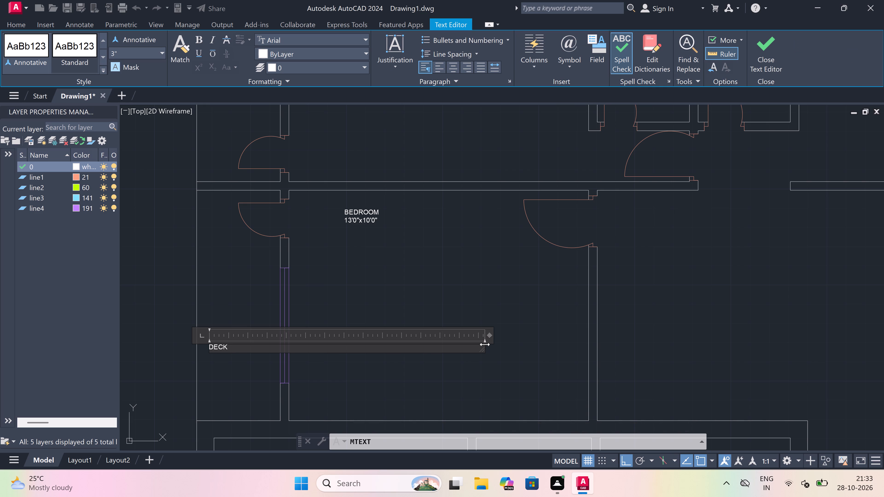
type("10'0")
type("\"x")
type("3'3")
key("shift+quotedbl")
left_click(233, 363)
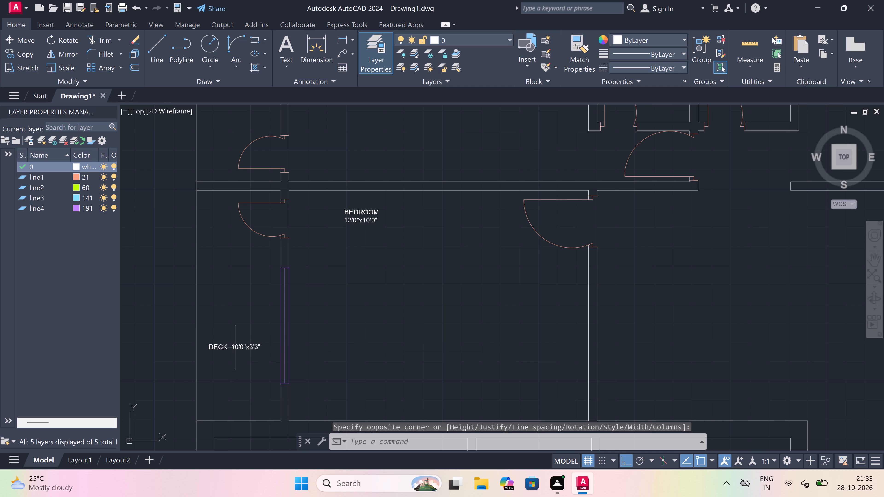
Rotate the new deck label 90 degrees so it reads vertically along the narrow deck.
left_click(235, 347)
left_click(73, 38)
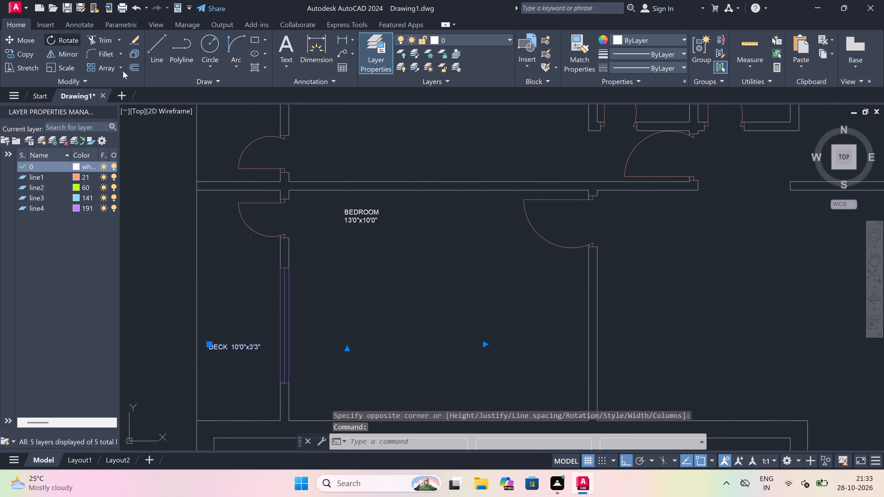
left_click_drag(236, 343, 237, 335)
left_click(234, 303)
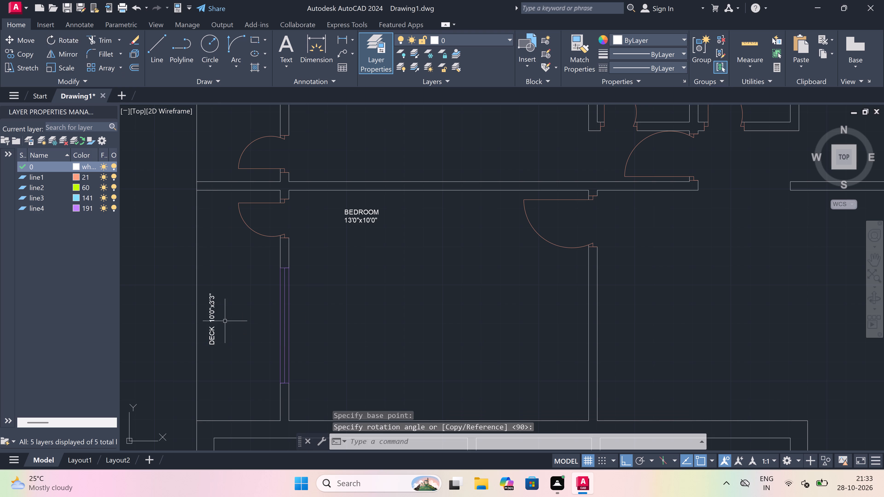
Move the vertical deck label slightly east, toward the middle of the deck strip.
left_click_drag(219, 334, 211, 349)
left_click(210, 343)
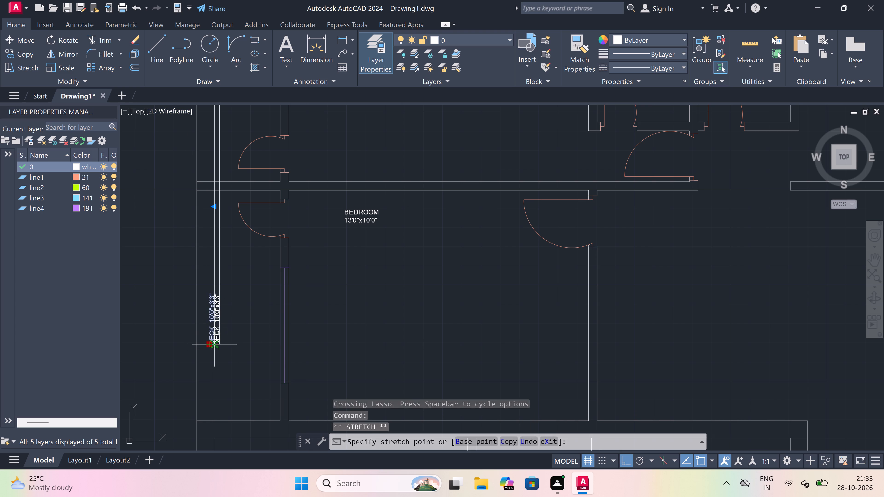
left_click(226, 349)
key("Escape")
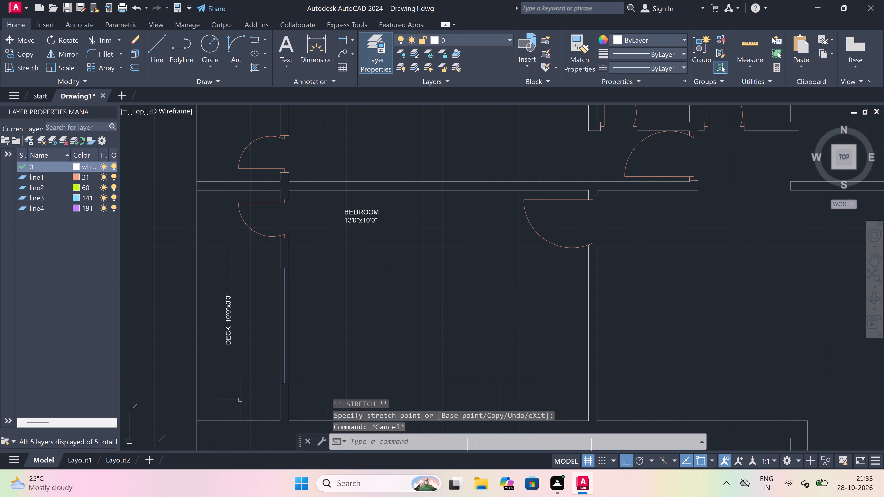
Add the single-line label "DECK 10'0"x3'3"" in the narrow deck strip at the plan's top-left corner.
type("mt")
key("space")
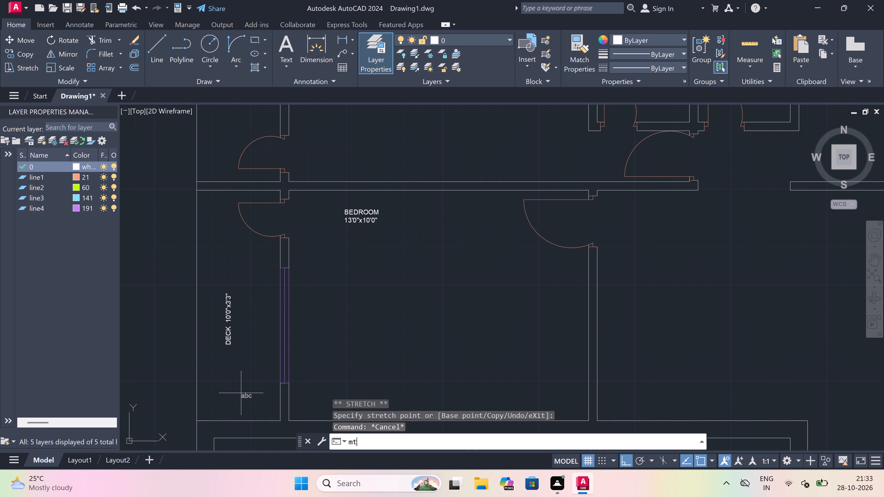
scroll(241, 393, "down", 4)
scroll(243, 366, "up", 3)
scroll(243, 336, "down", 3)
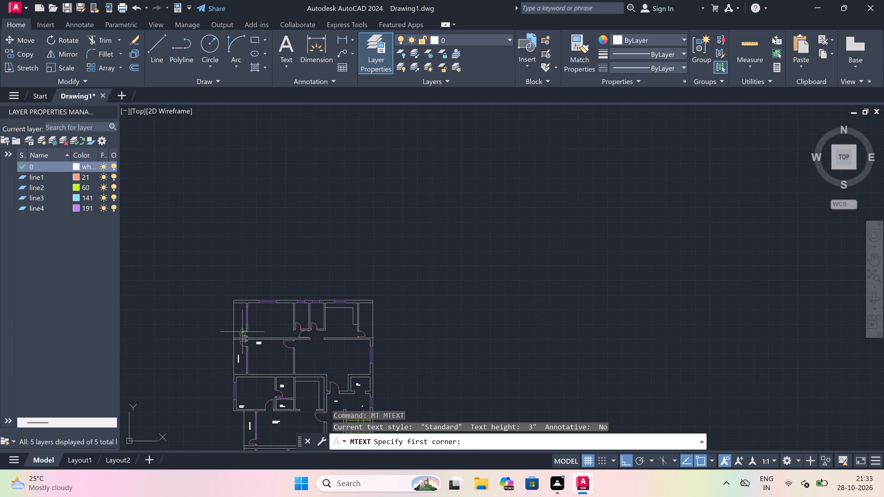
scroll(243, 329, "up", 4)
left_click_drag(202, 311, 210, 310)
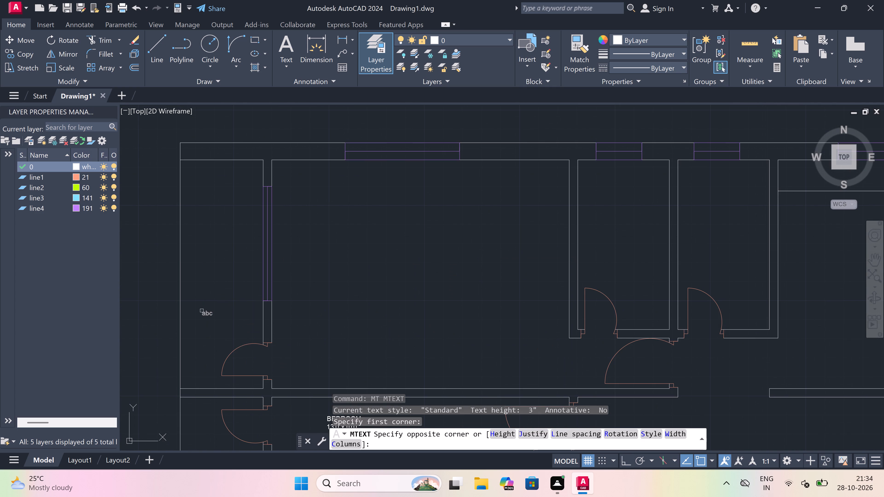
left_click(491, 318)
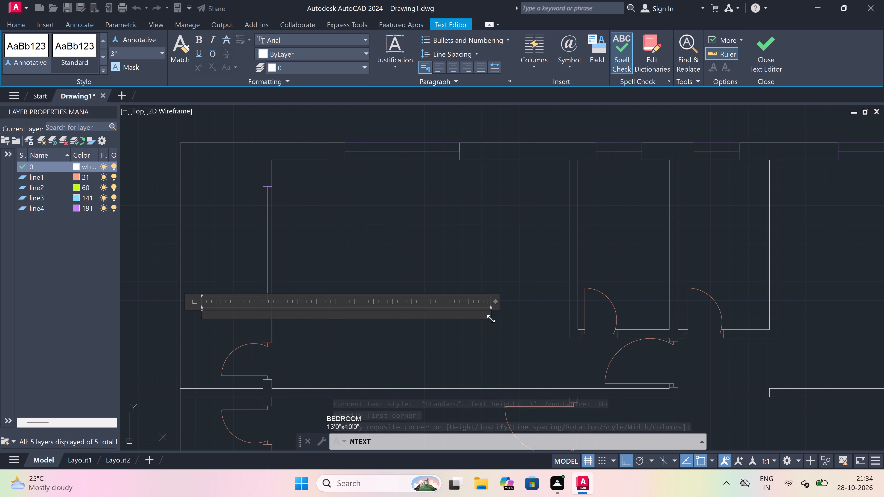
type("DEX")
key("BackSpace")
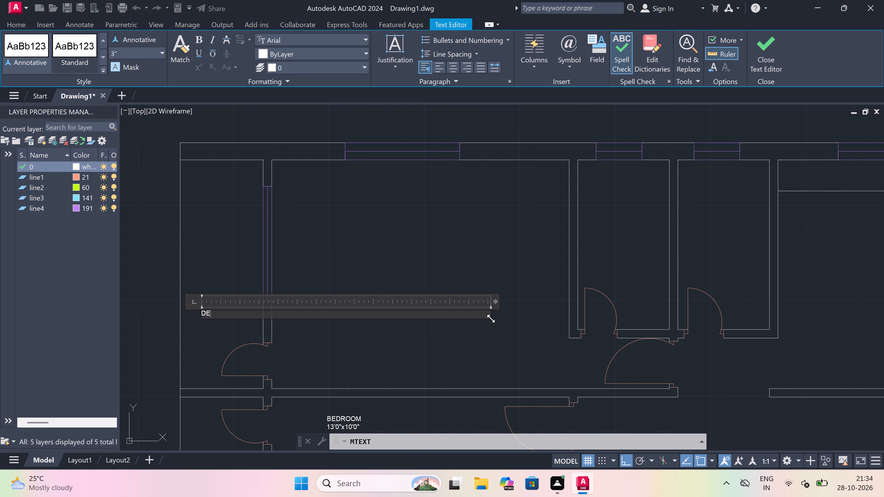
type("CK")
key("Return")
key("BackSpace")
key("space")
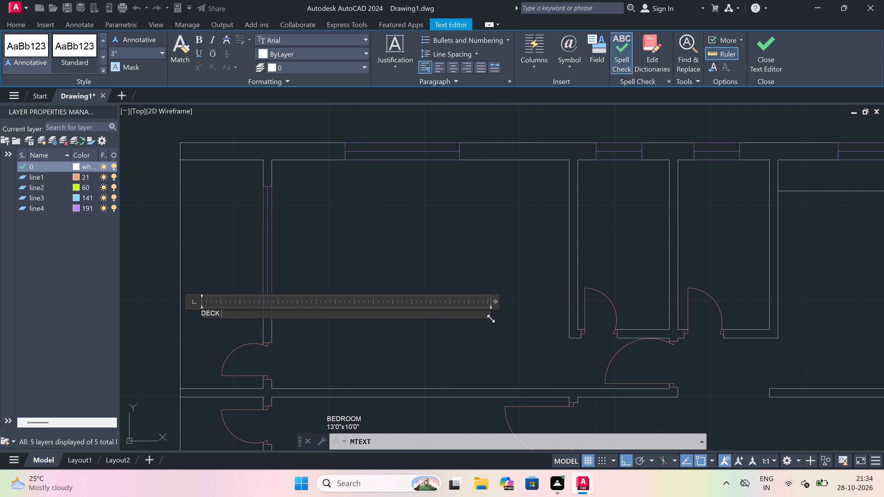
key("space")
scroll(240, 272, "down", 4)
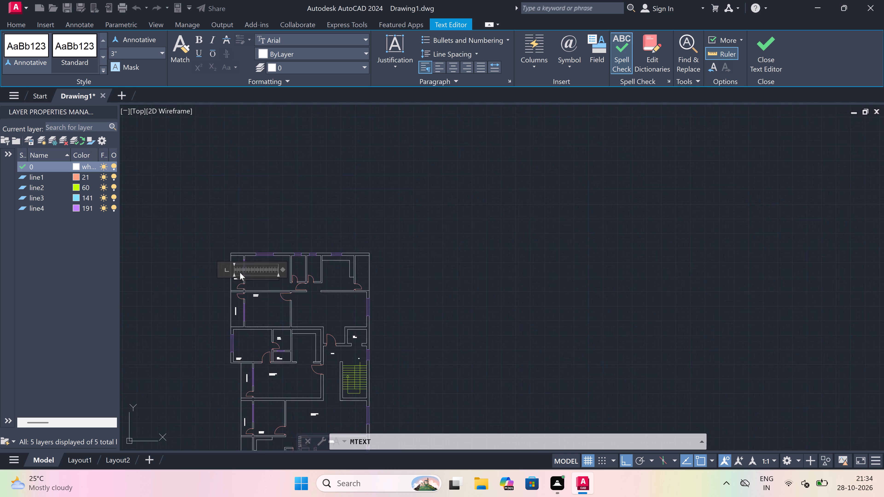
scroll(240, 272, "up", 4)
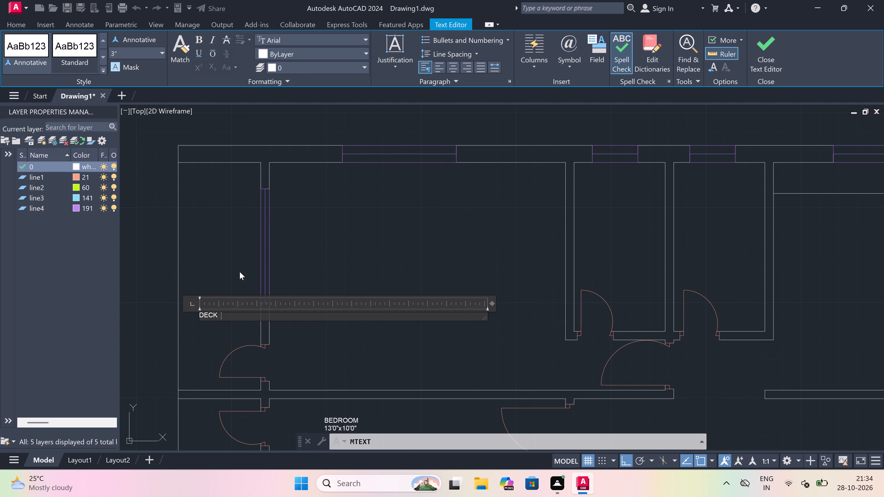
type("10'0")
type("\"x3")
type("'3")
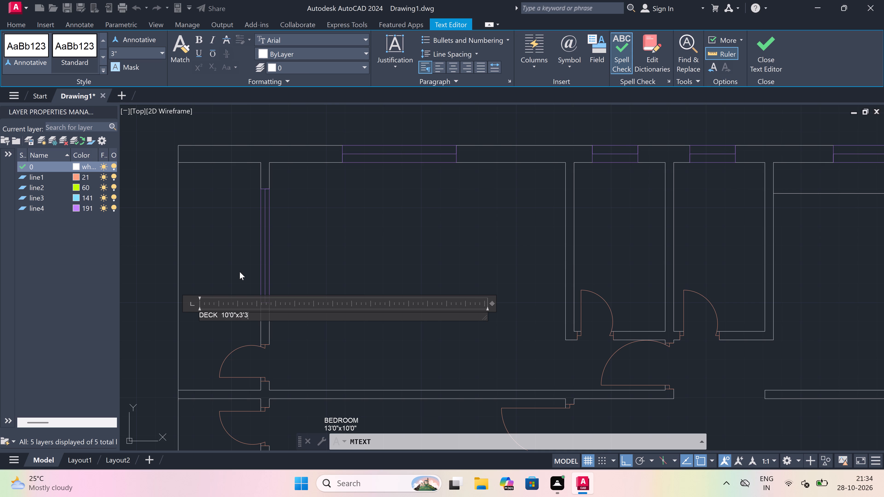
key("shift+quotedbl")
left_click(240, 272)
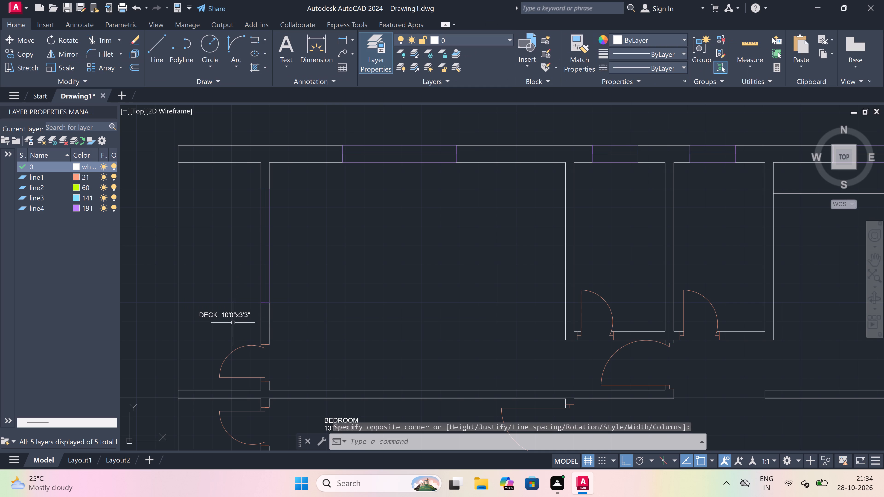
Rotate the new top-left deck label 90 degrees so it reads vertically along the strip.
left_click(229, 314)
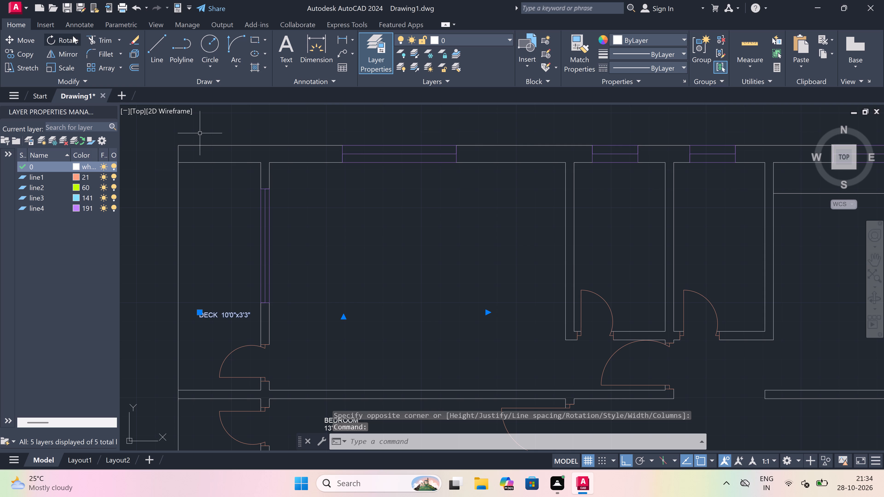
left_click(71, 38)
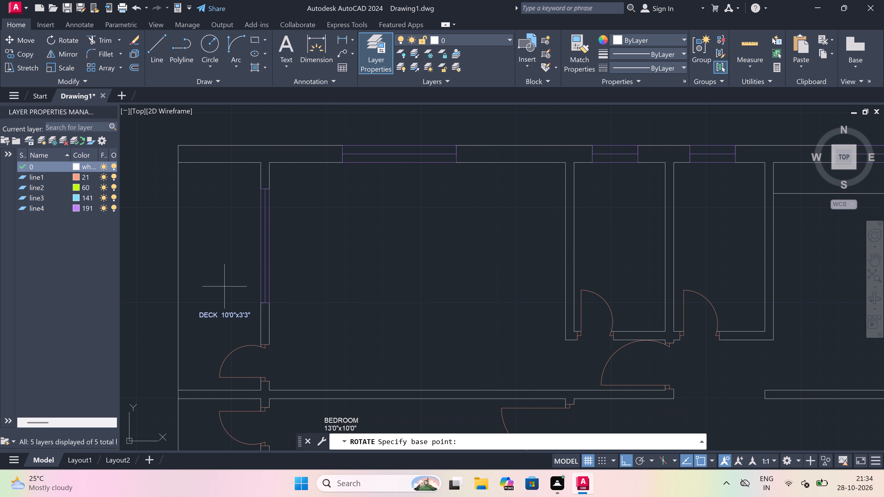
left_click(232, 314)
left_click(230, 256)
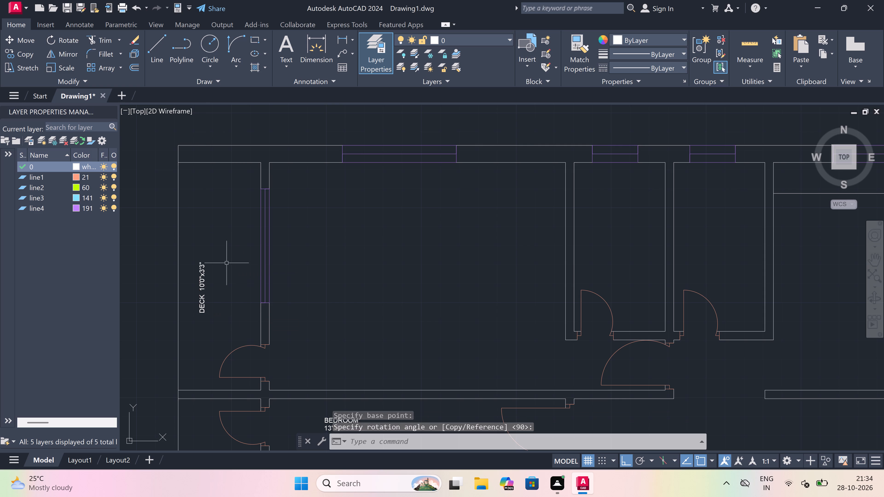
Move the vertical top-left deck label slightly east, to the middle of the deck strip.
left_click_drag(202, 297, 201, 303)
left_click_drag(199, 312, 202, 310)
left_click(219, 304)
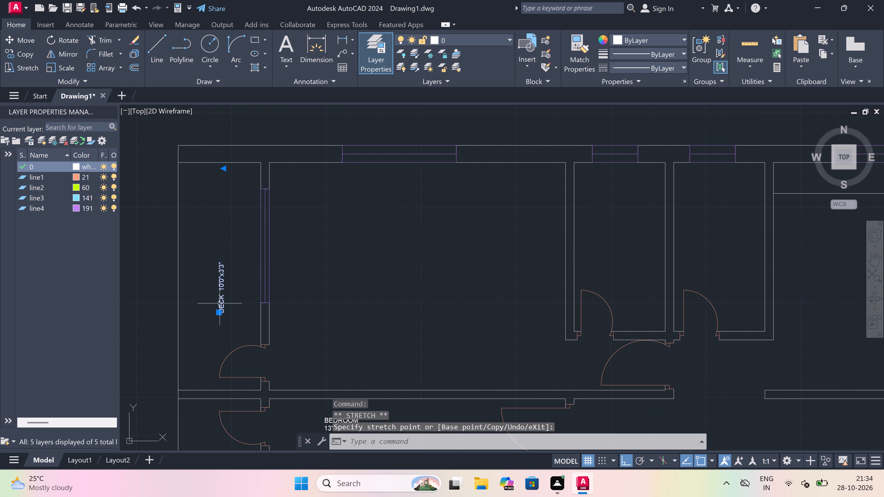
key("Escape")
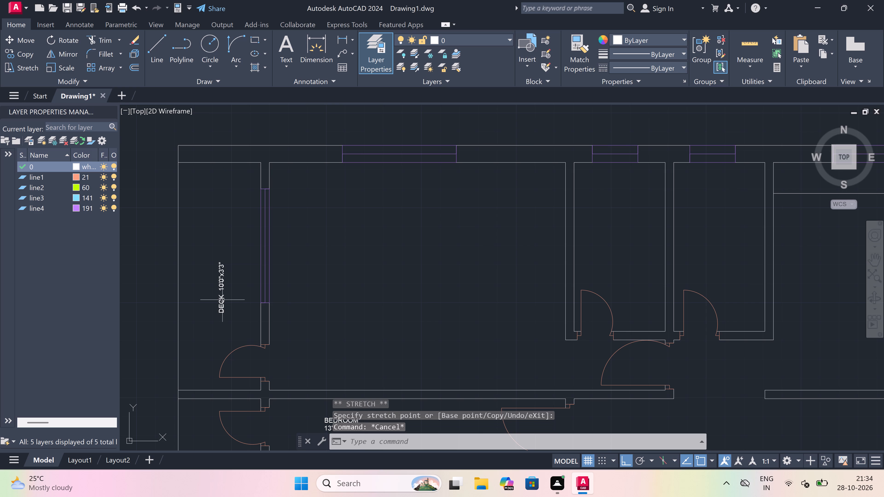
Label the large room east of the top-left deck with multiline text "BEDROOM" and "13'0"x10'0"" on a second line.
key("m")
type("t")
key("space")
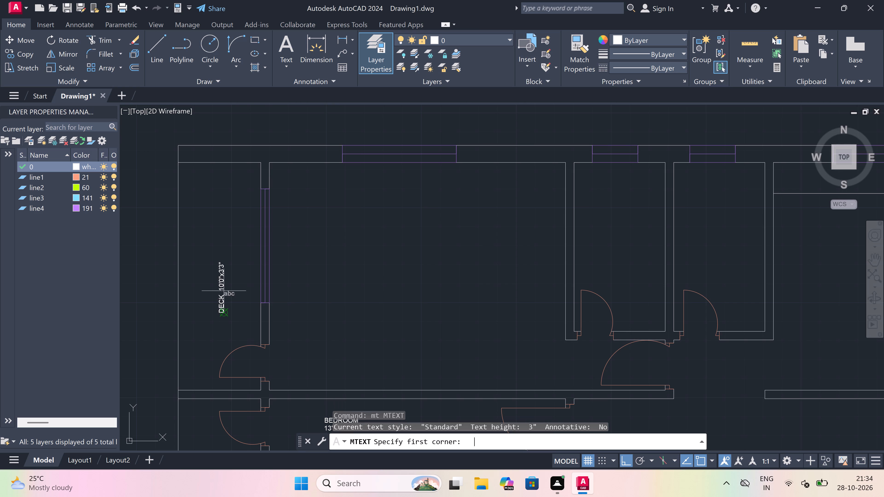
scroll(224, 291, "down", 2)
scroll(246, 315, "up", 1)
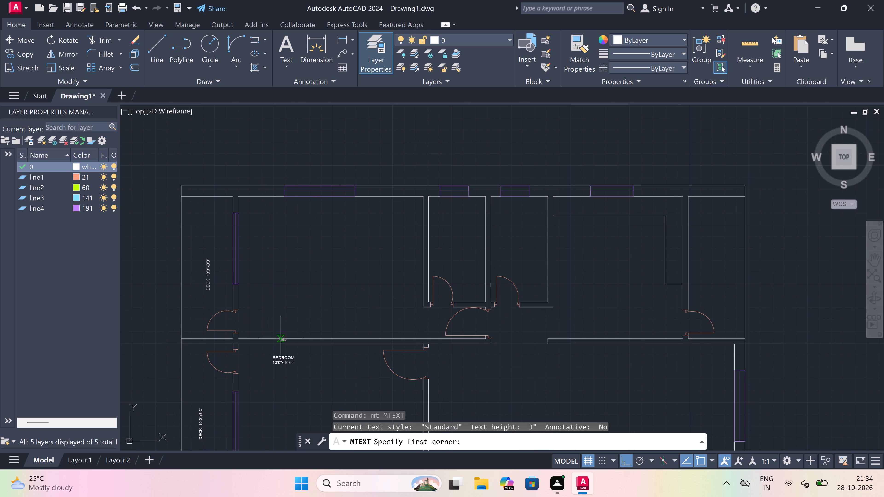
scroll(281, 329, "up", 2)
left_click_drag(227, 313, 254, 320)
left_click(635, 331)
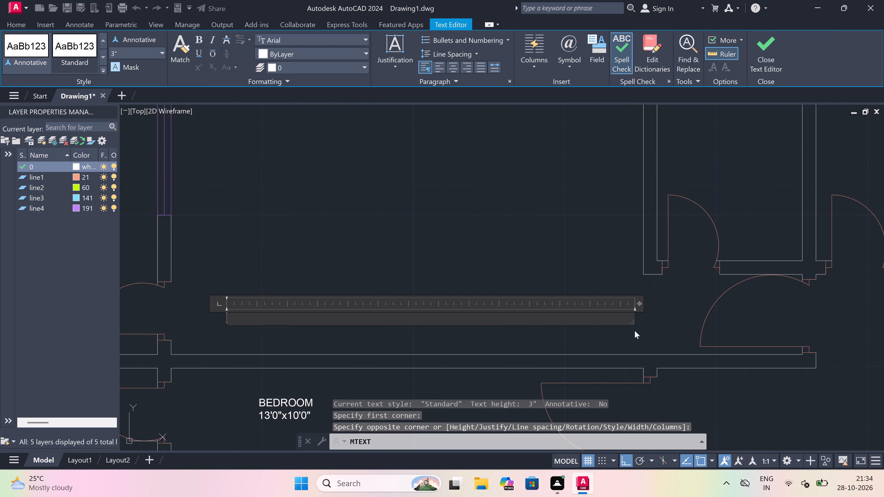
type("BEDROOM")
key("Return")
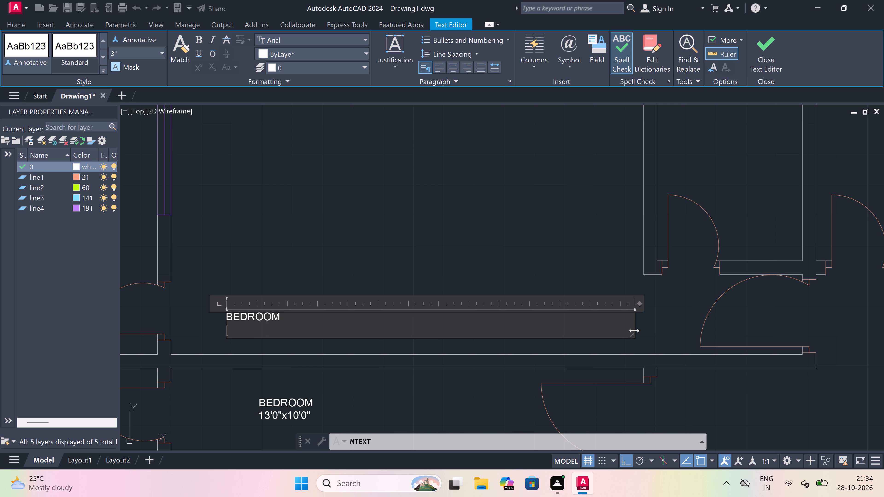
type("13'0")
type("\"x")
type("10'0\"")
left_click(343, 241)
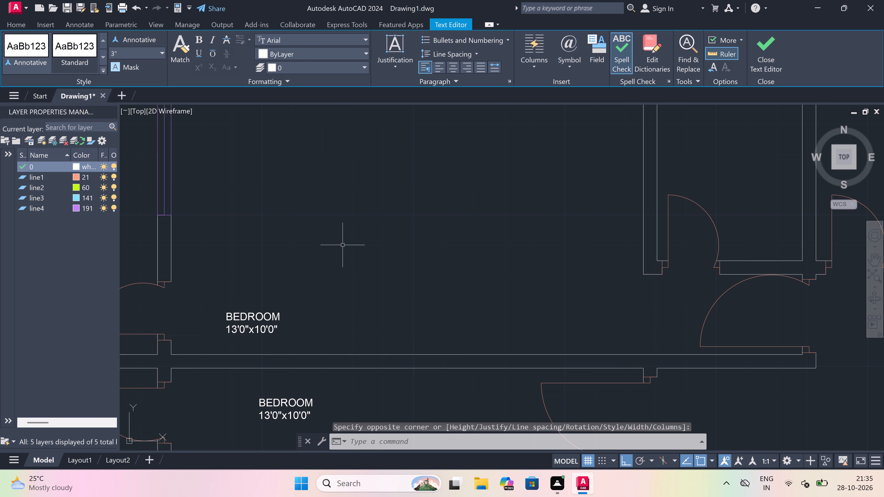
Label the small room just east of the upper bedroom with multiline text "TOILET" and "4'0"x6'7.5"" on a second line.
key("space")
scroll(336, 266, "down", 5)
scroll(388, 217, "up", 3)
scroll(374, 266, "down", 3)
scroll(366, 283, "up", 4)
scroll(366, 284, "down", 3)
scroll(362, 301, "up", 3)
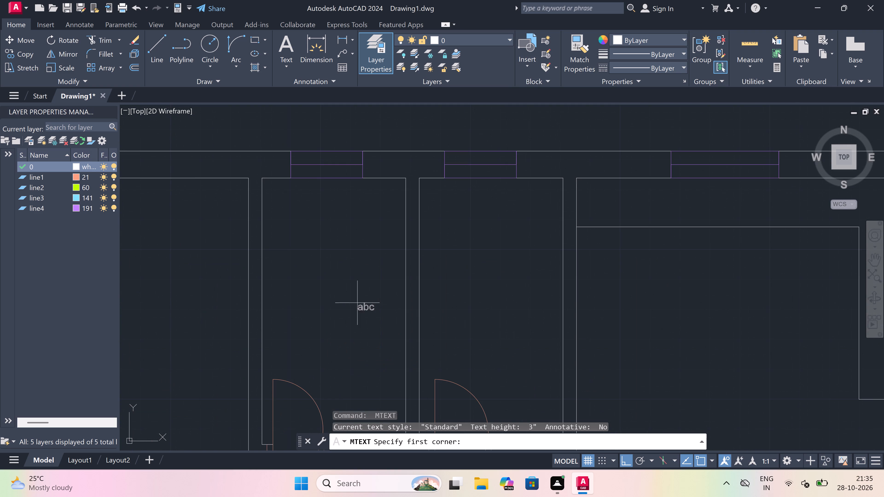
left_click(287, 321)
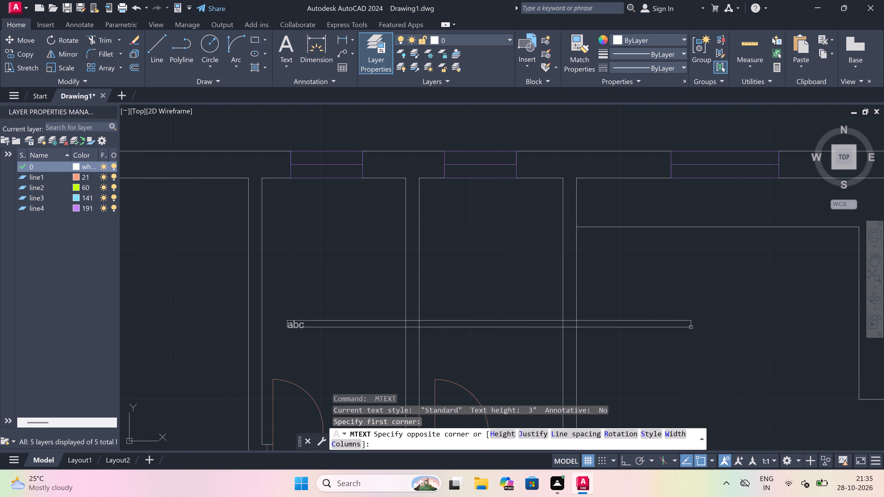
left_click(691, 327)
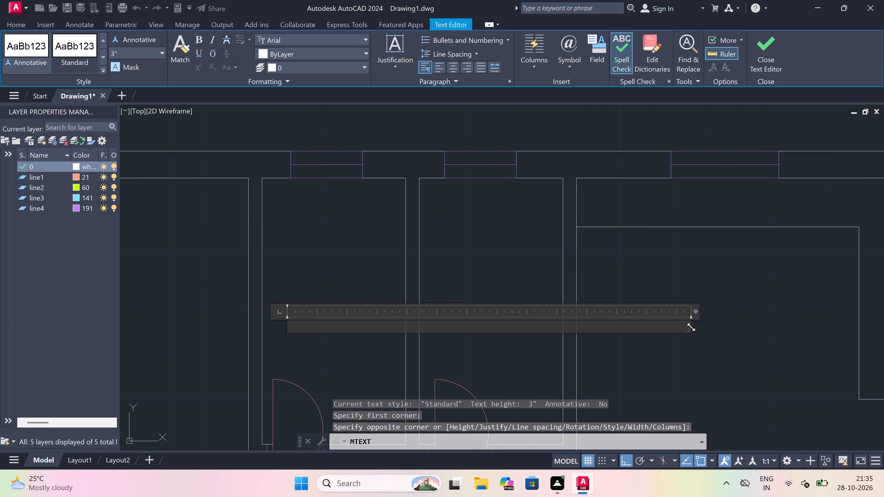
type("TOI")
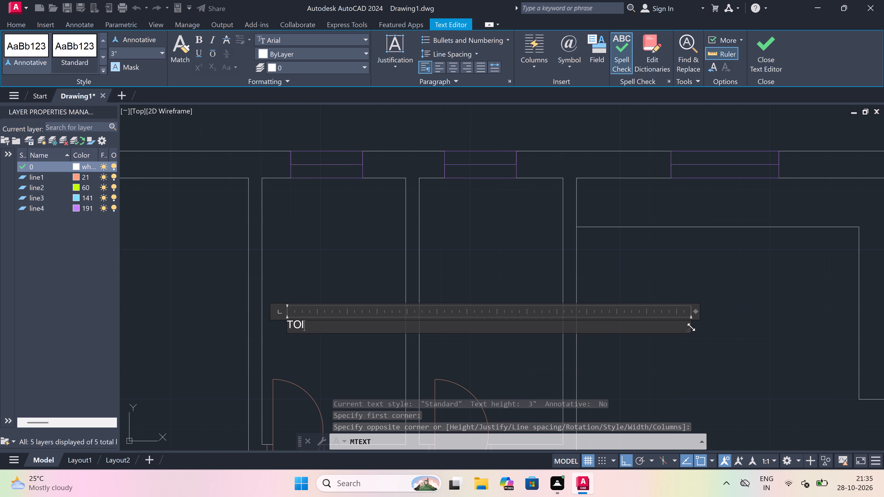
type("LET")
key("Return")
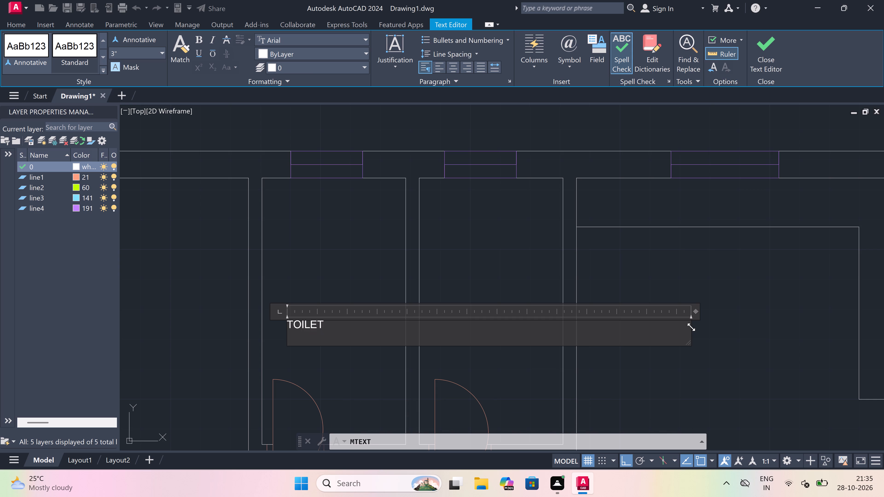
type("4'0")
type("\"x")
key("6")
key("apostrophe")
key("7")
key("period")
key("5")
key("shift+quotedbl")
left_click(348, 261)
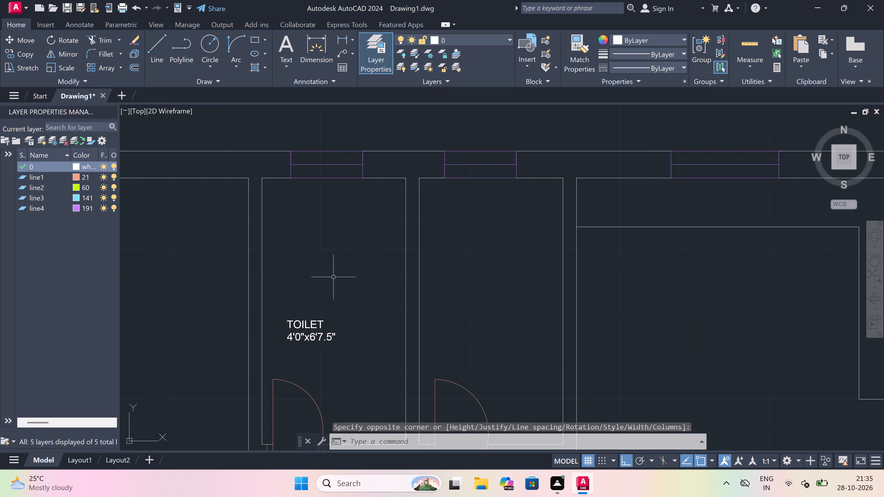
Label the adjoining small room east of the first toilet with multiline text "TOILET" and "4'0"x6'7.5"" on a second line.
key("space")
scroll(333, 277, "down", 2)
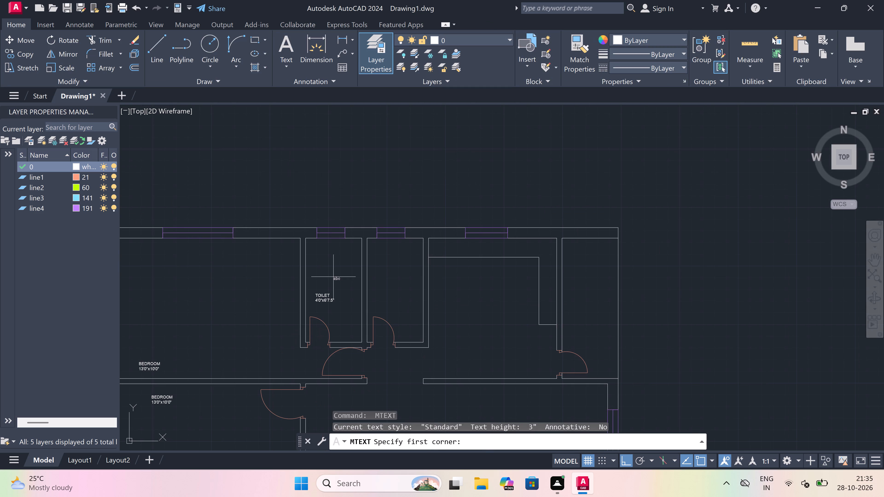
scroll(376, 293, "up", 2)
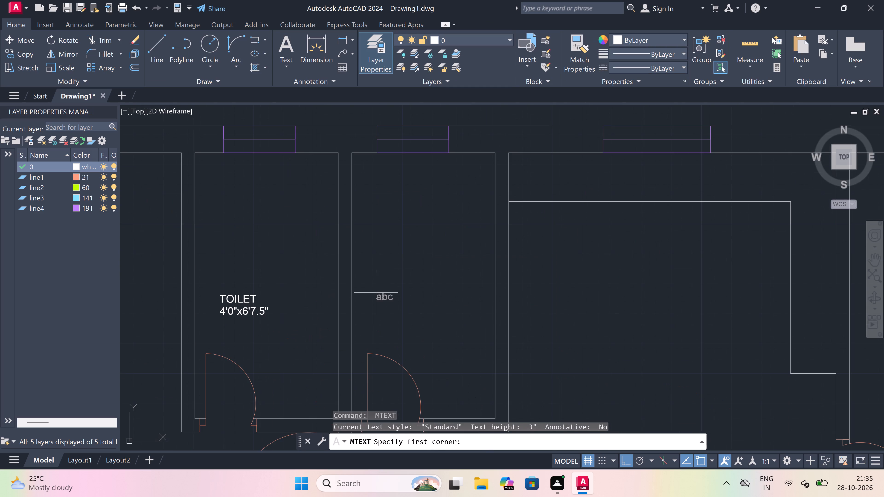
left_click_drag(375, 289, 410, 294)
left_click(636, 297)
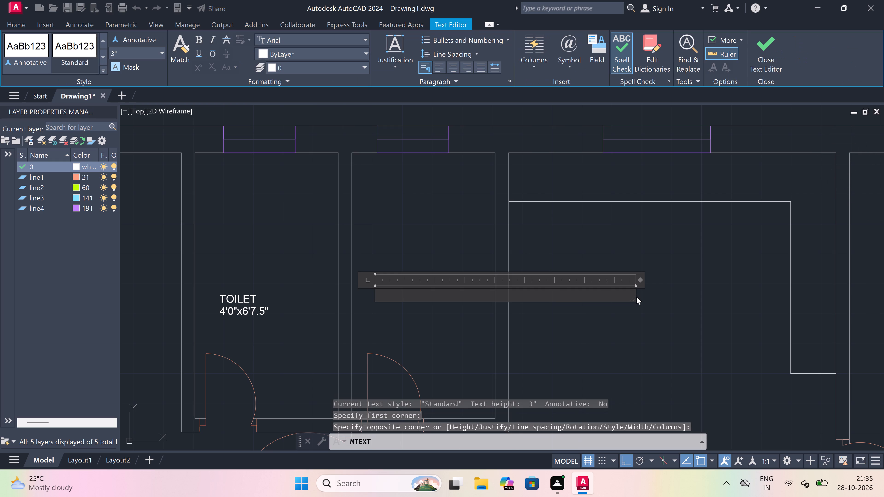
type("TOILET")
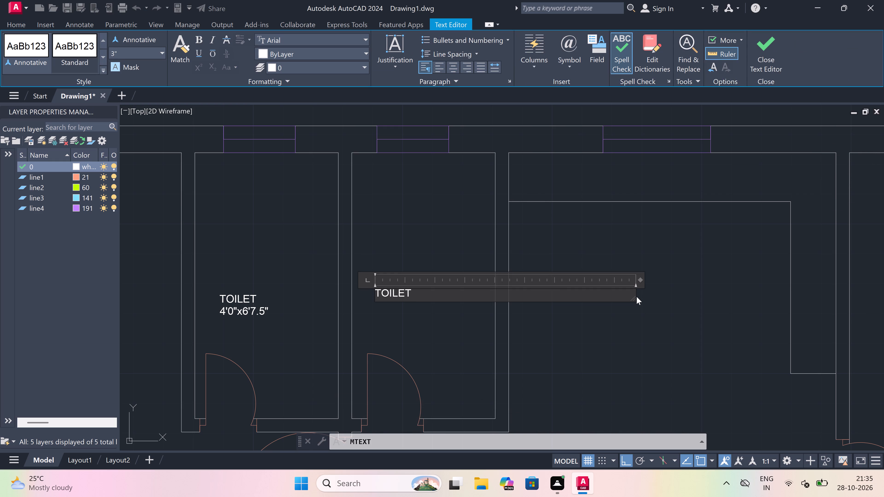
key("Return")
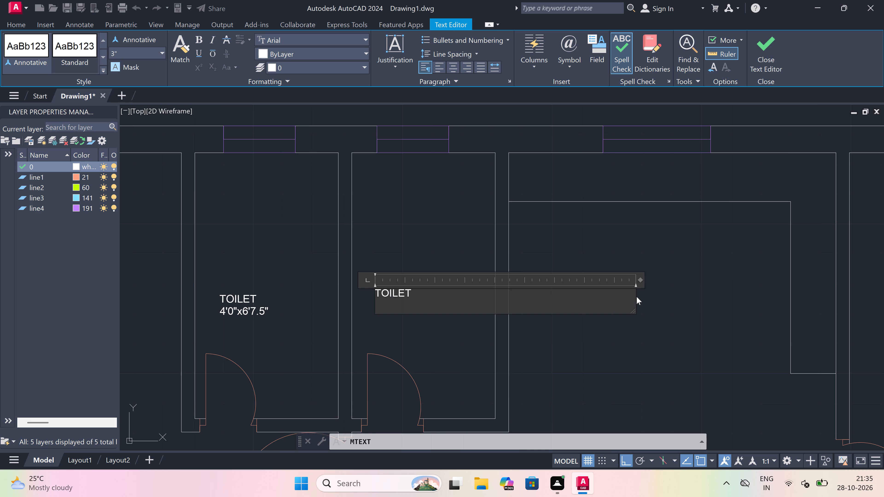
type("4'0")
key("shift+quotedbl")
key("x")
type("6'")
type("7.")
type("5\"")
left_click(455, 243)
Label the room with the L-shaped counter, east of the toilets, with multiline text "KITCHEN" and "9'1.5"x10'0"" on a second line.
key("space")
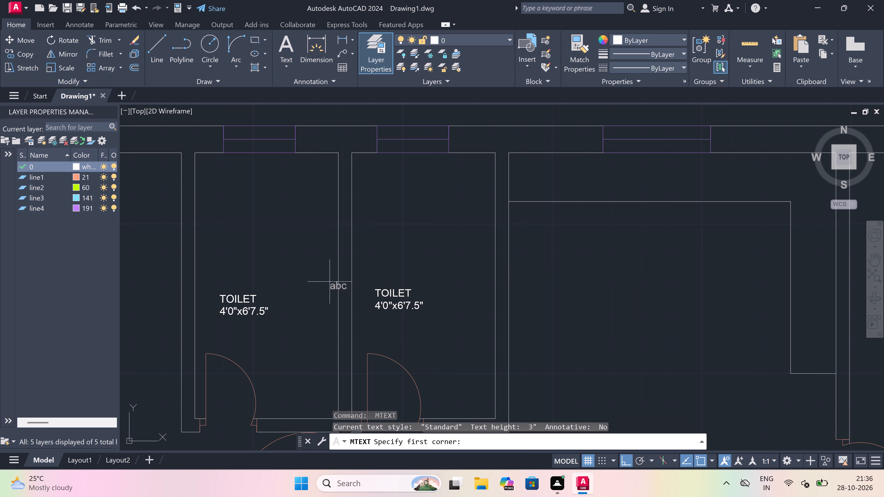
scroll(330, 282, "down", 3)
scroll(401, 283, "up", 3)
left_click_drag(355, 275, 397, 279)
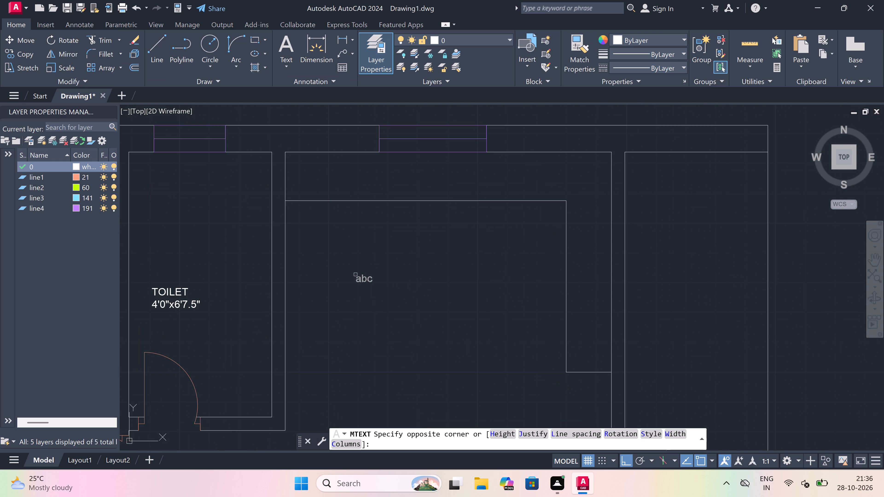
left_click(708, 280)
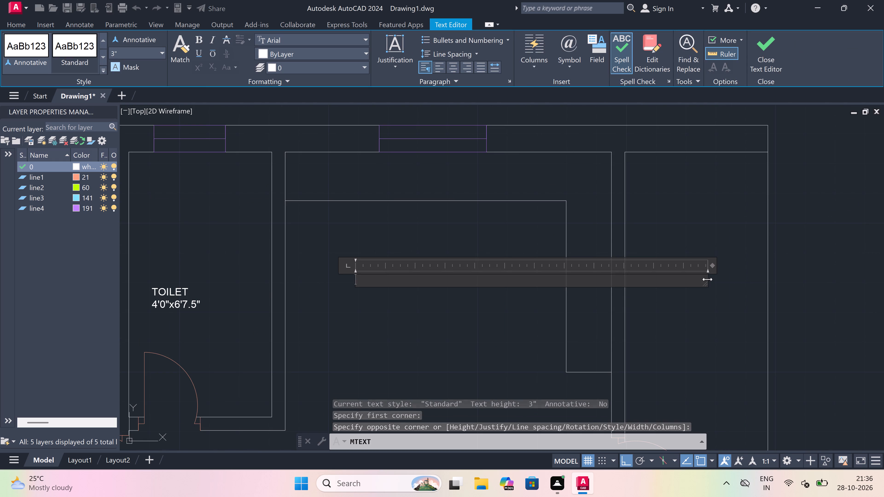
type("KITCHEN")
key("Return")
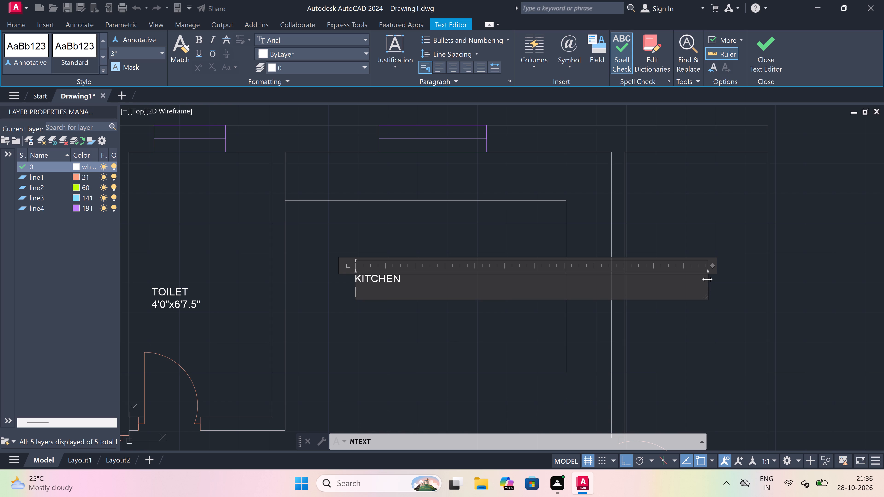
type("9'")
type("1.5")
type("\"x")
type("10'0")
key("shift+quotedbl")
left_click_drag(483, 332, 474, 331)
Label the narrow room east of the kitchen with single-line multiline text "UTILITY 10'0"x3'3"".
scroll(351, 282, "down", 3)
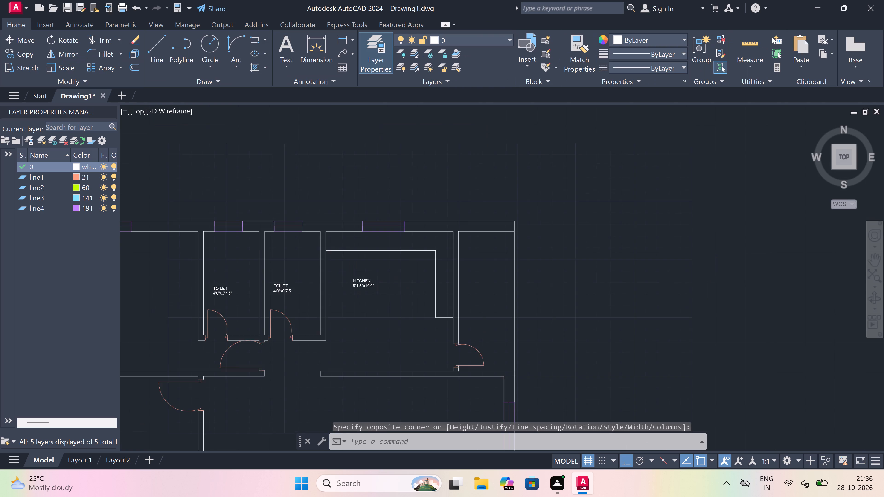
scroll(351, 282, "down", 1)
scroll(399, 280, "up", 2)
key("space")
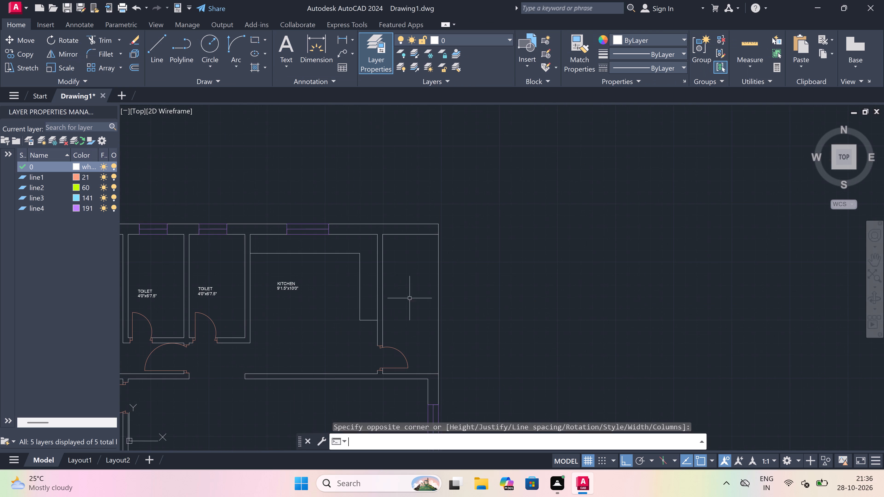
left_click_drag(401, 314, 483, 324)
left_click(624, 327)
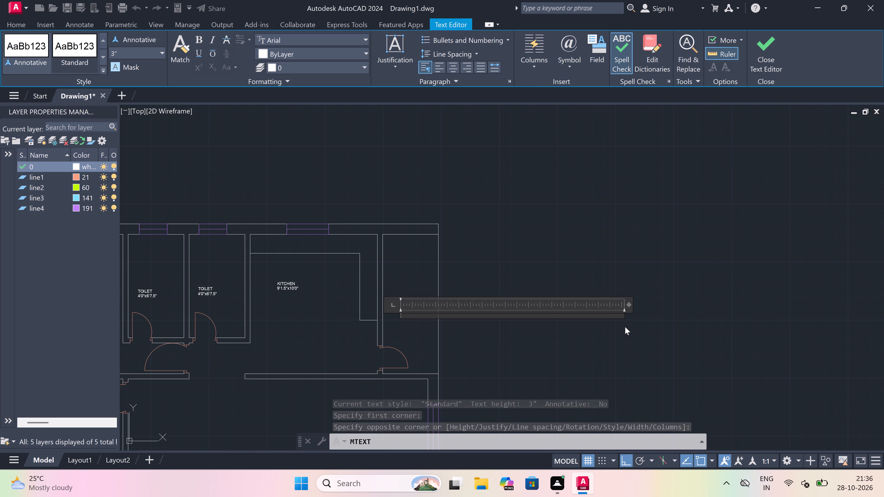
key("u")
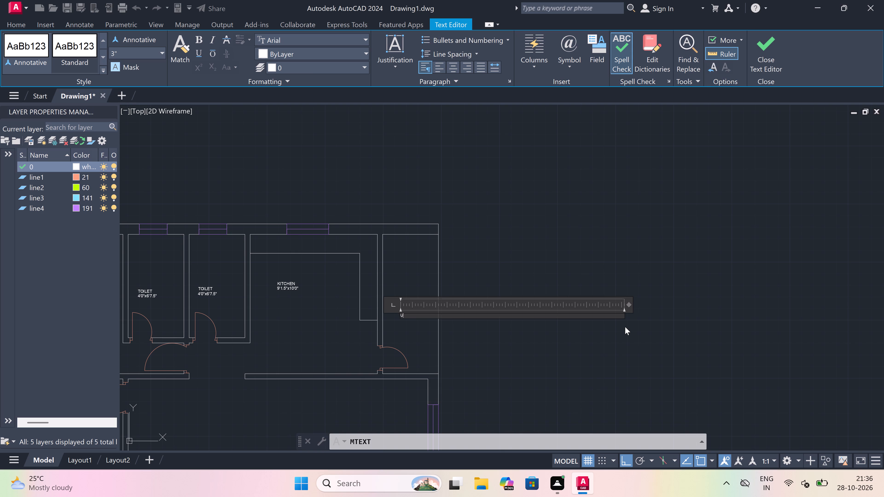
type("TILI")
type("TY")
key("space")
key("space")
type("10'0")
key("shift+quotedbl")
key("x")
type("3'3\"")
scroll(390, 328, "up", 2)
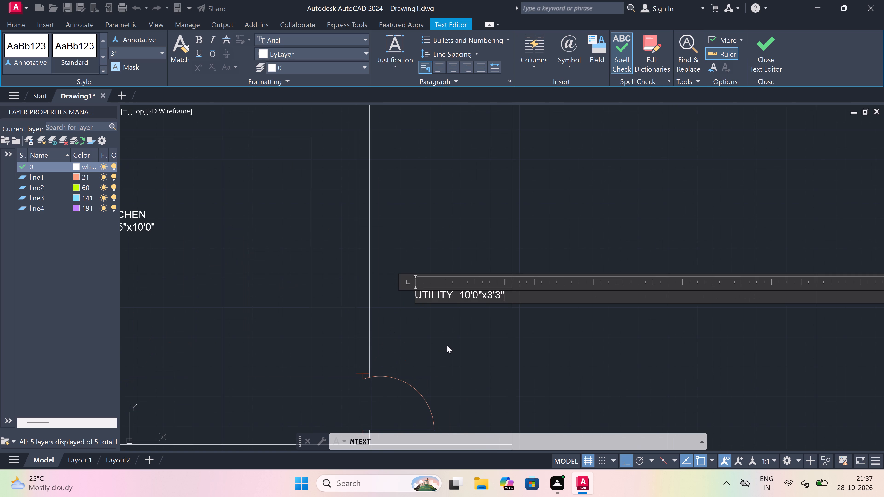
left_click(447, 345)
Rotate the new UTILITY label 90 degrees counterclockwise so it reads vertically along the narrow room.
left_click(443, 301)
left_click(435, 283)
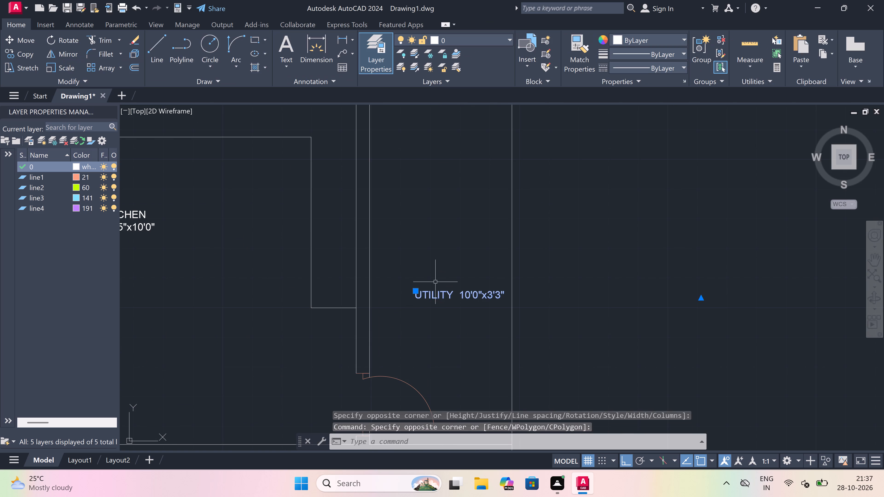
left_click(67, 37)
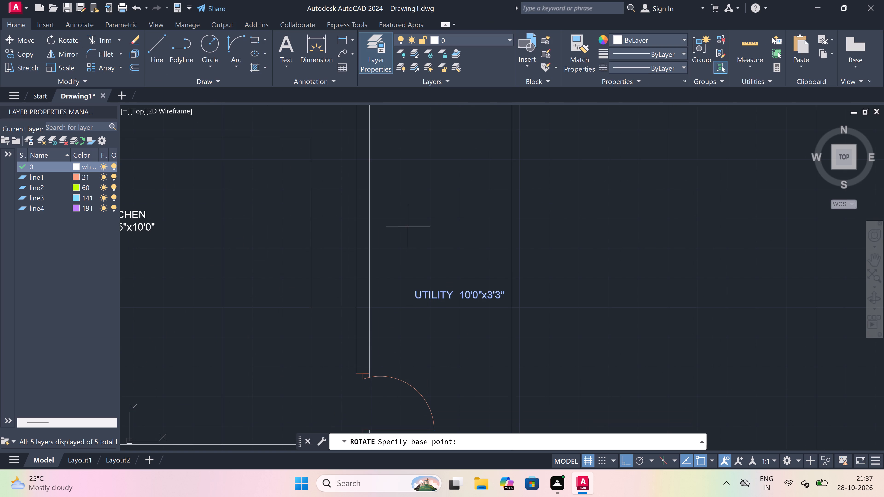
left_click_drag(458, 283, 459, 271)
left_click(430, 211)
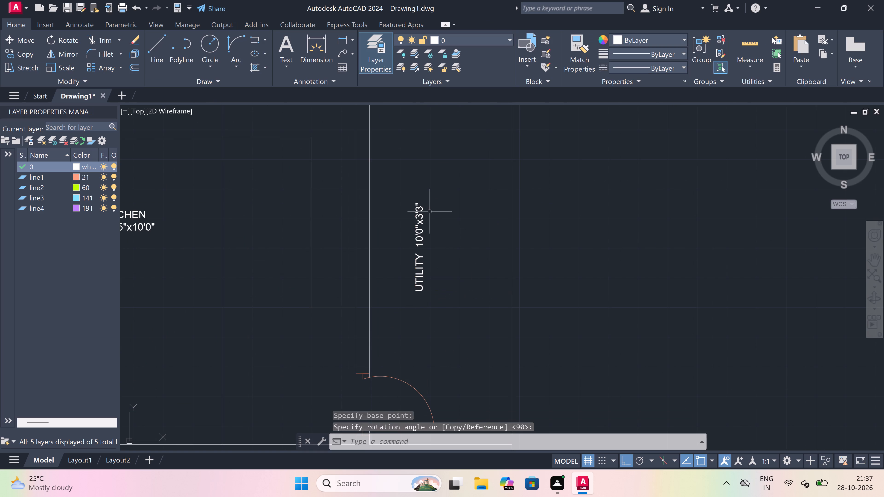
Label the large room south of the kitchen with multiline text "LIVING / DINING" and "20'9"x10'0"" on a second line.
scroll(429, 213, "down", 3)
type("mt")
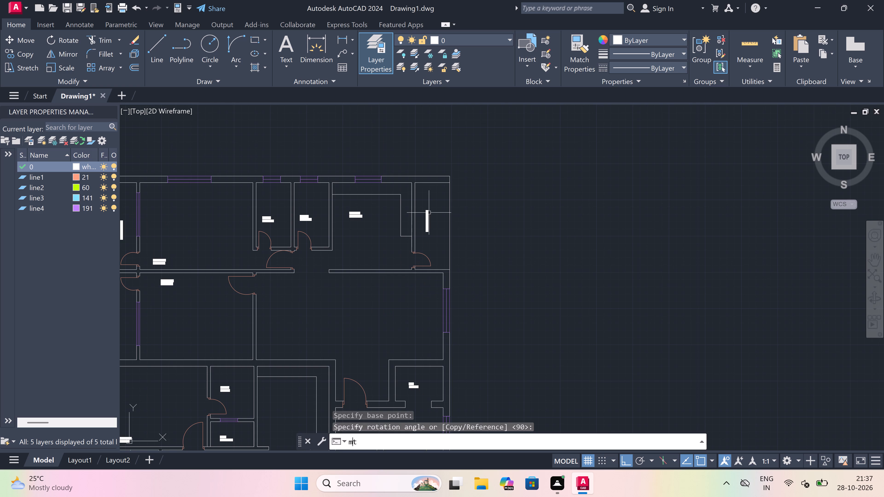
key("space")
scroll(429, 213, "down", 2)
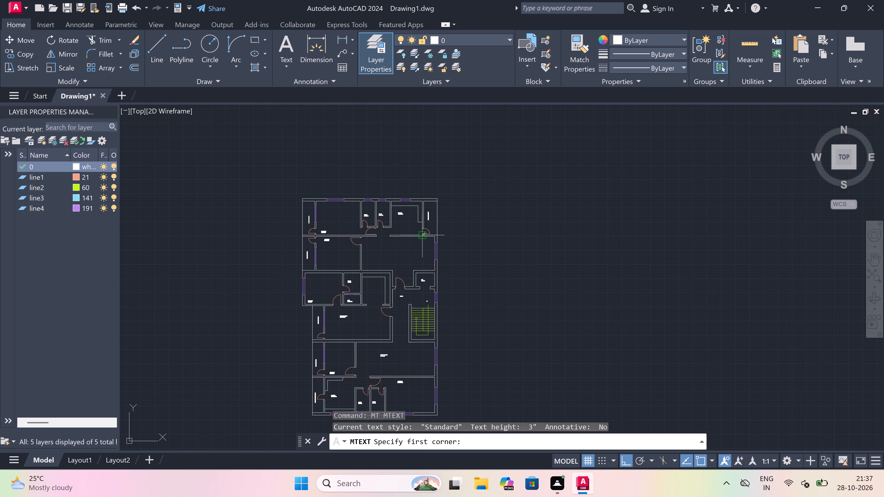
scroll(413, 238, "up", 3)
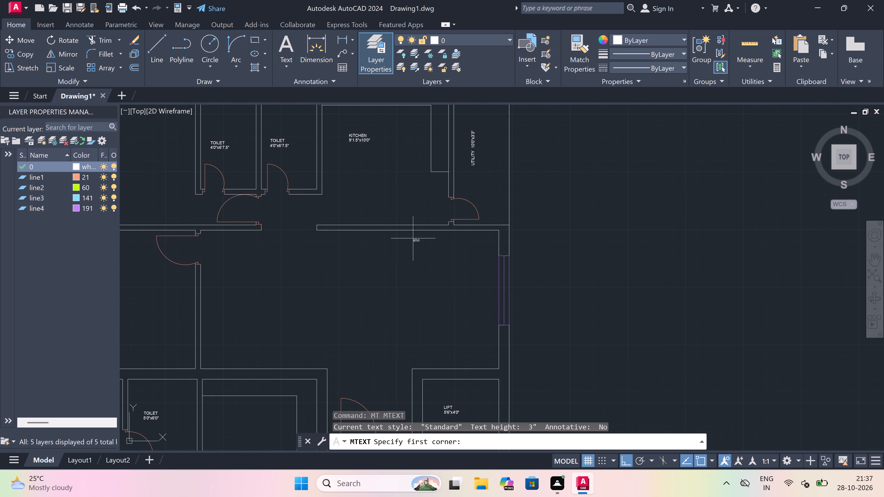
left_click(309, 271)
left_click(634, 277)
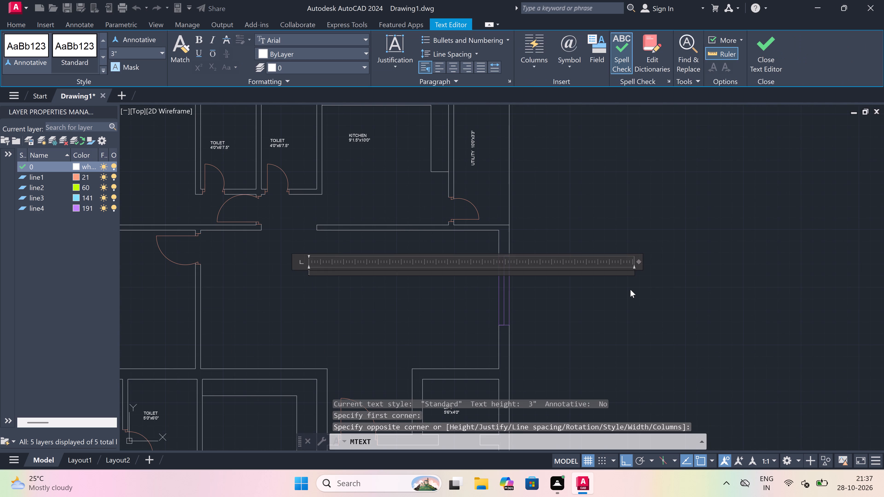
type("LIVIN")
type("G")
key("space")
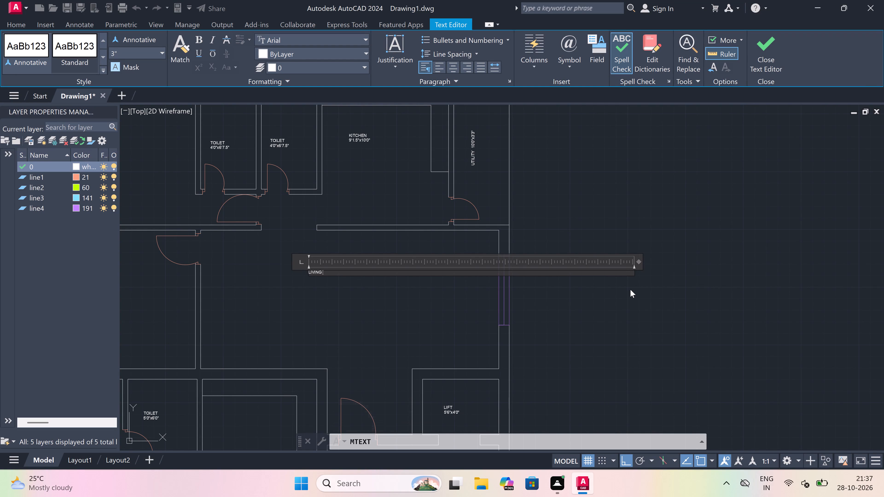
type("/ DINING")
key("Return")
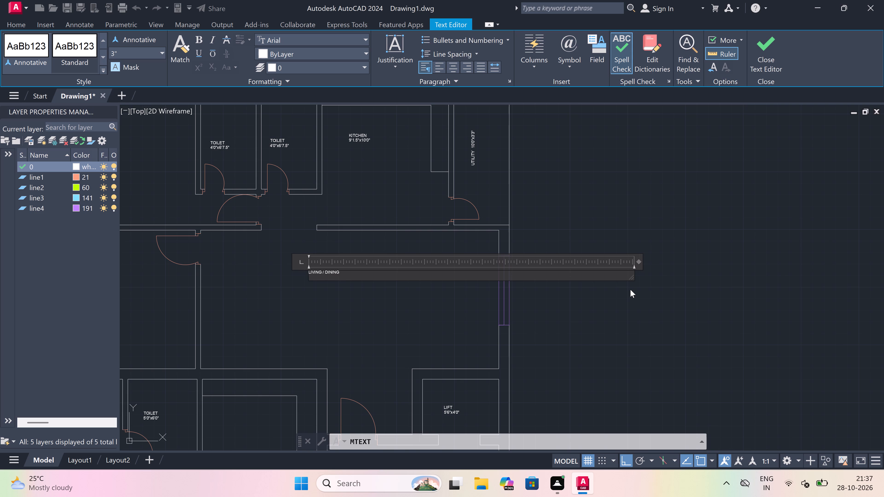
type("20'9")
key("shift+quotedbl")
key("x")
type("10'0")
key("shift+quotedbl")
left_click(375, 296)
Add the multiline text title "FIRST FLOOR PLAN" below the southwest corner of the floor plan.
key("space")
scroll(375, 296, "down", 5)
scroll(344, 292, "up", 2)
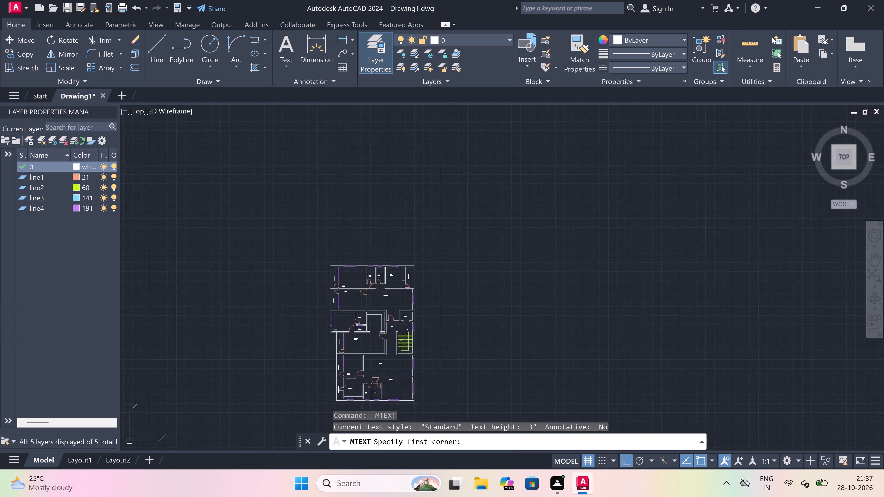
scroll(344, 291, "up", 2)
scroll(344, 291, "down", 4)
scroll(362, 318, "up", 3)
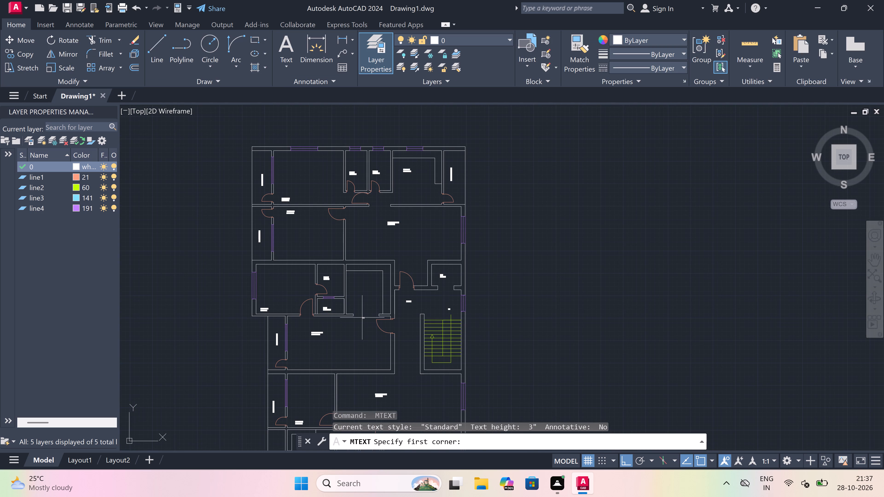
scroll(364, 303, "down", 5)
scroll(363, 330, "up", 3)
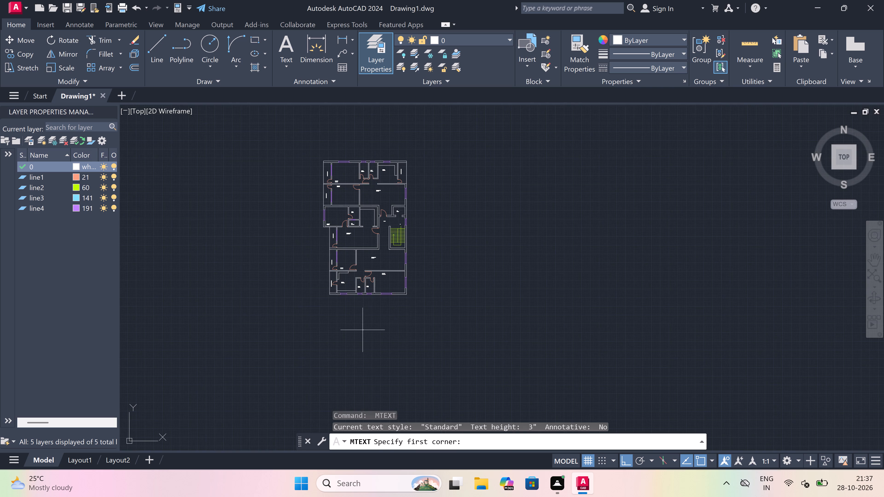
scroll(352, 309, "up", 2)
left_click_drag(291, 298, 336, 306)
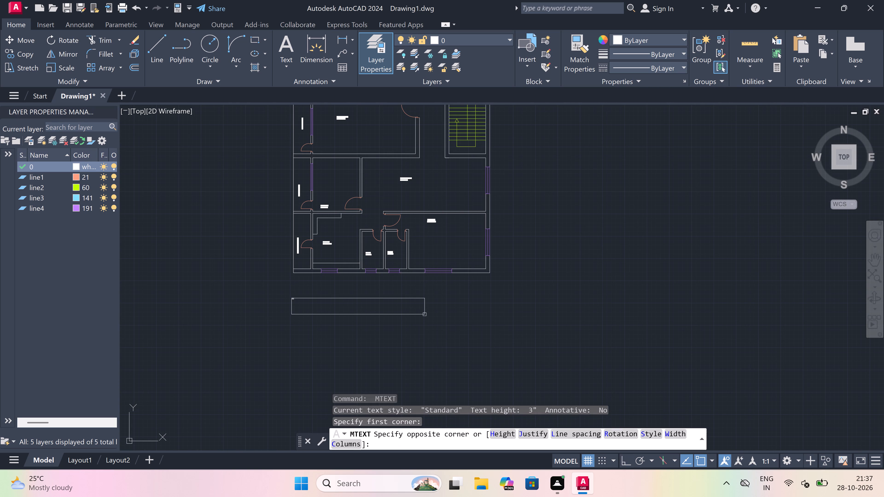
left_click(608, 309)
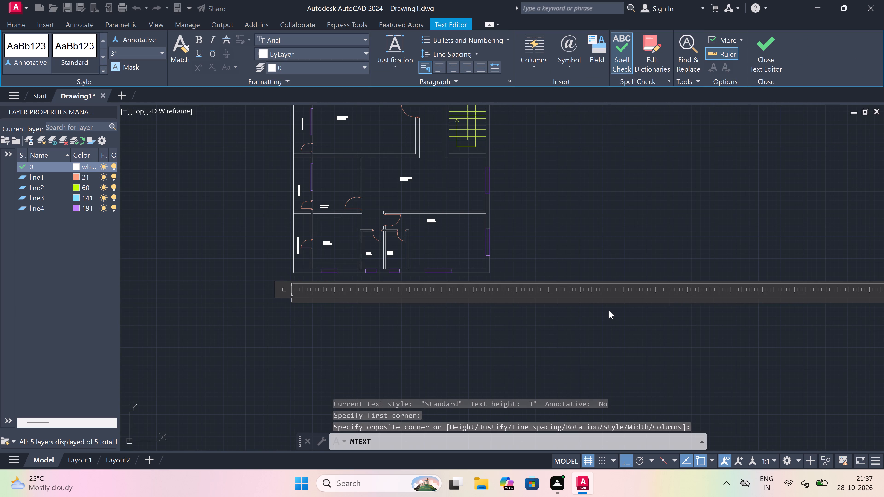
type("FIRST")
key("space")
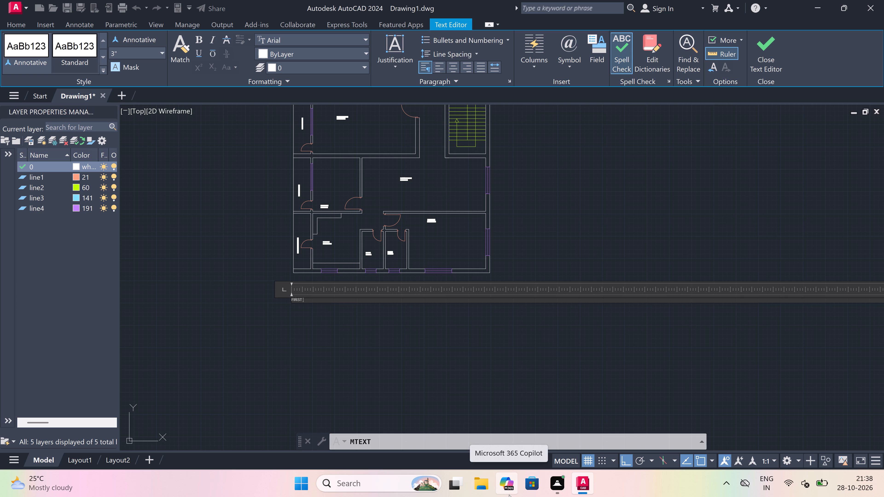
type("FLOOR")
key("space")
type("P")
key("l")
key("a")
key("n")
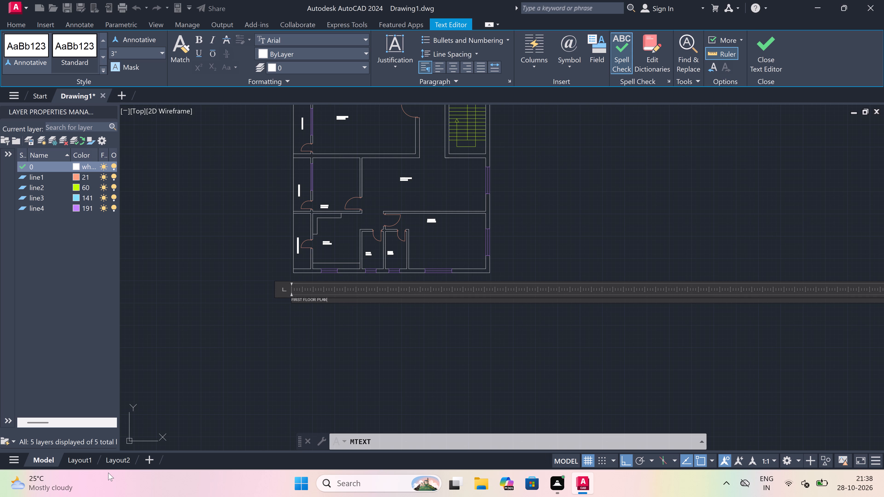
scroll(278, 335, "up", 2)
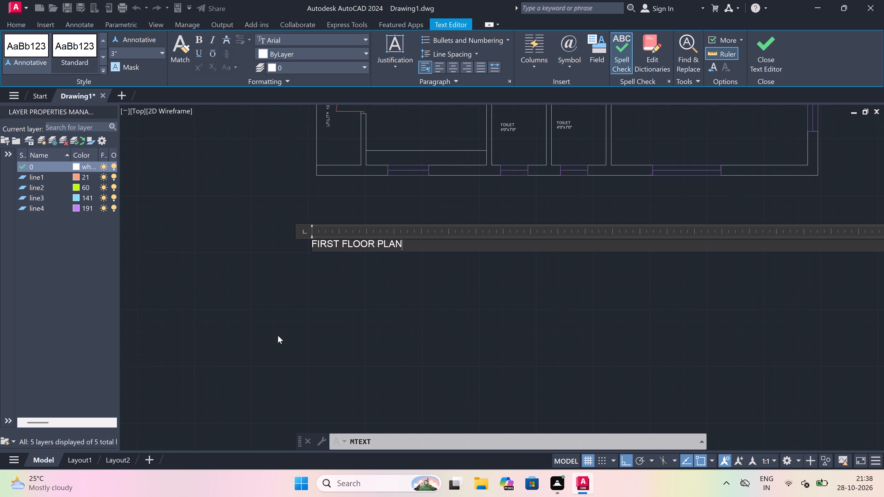
left_click_drag(278, 335, 285, 330)
Set the text height of all similar multiline text labels, including the FIRST FLOOR PLAN title, to 5".
left_click_drag(443, 226, 411, 230)
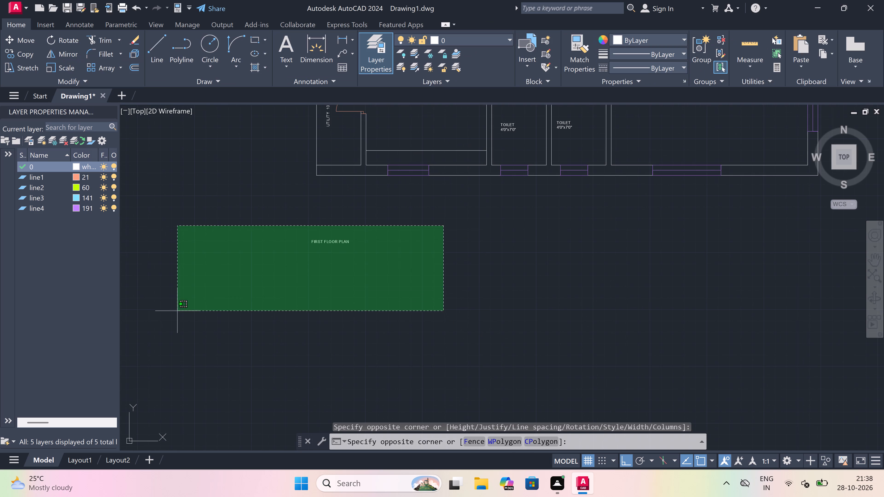
left_click(177, 311)
right_click(199, 295)
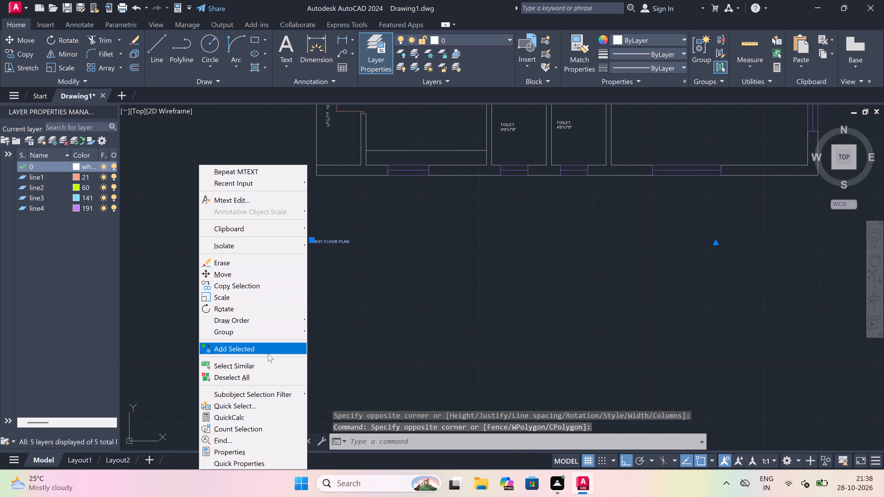
left_click(264, 360)
right_click(273, 313)
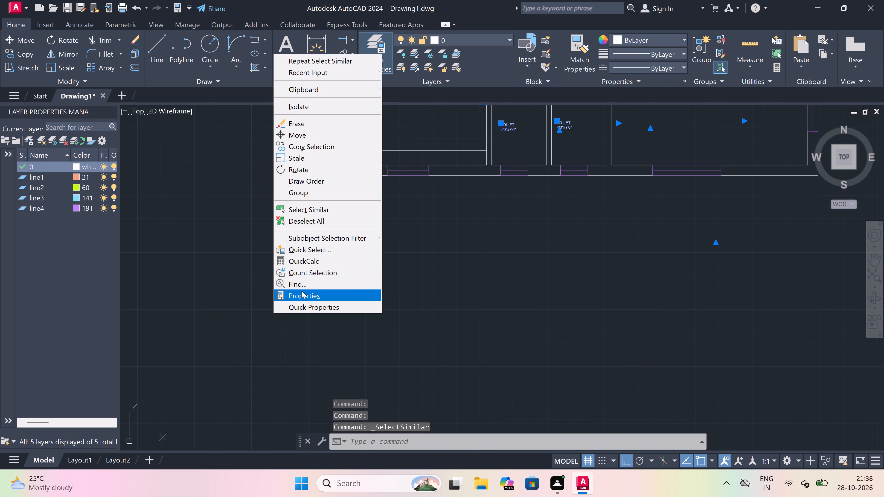
left_click(302, 291)
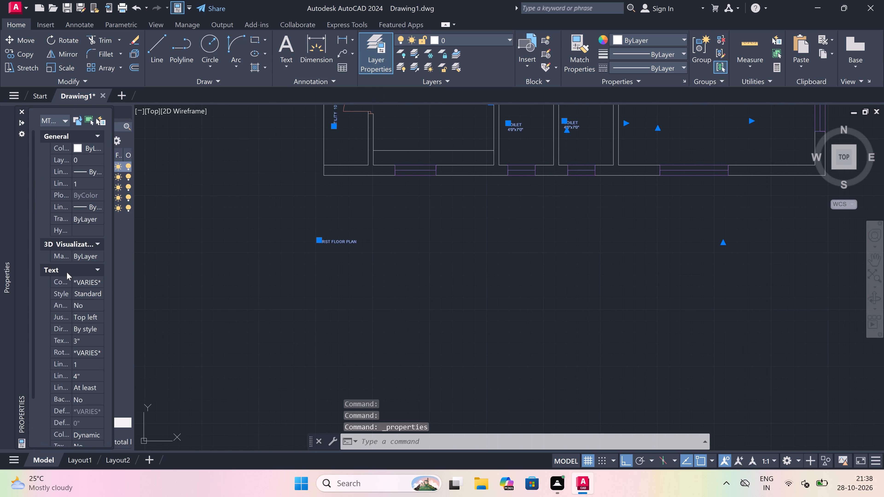
left_click(93, 340)
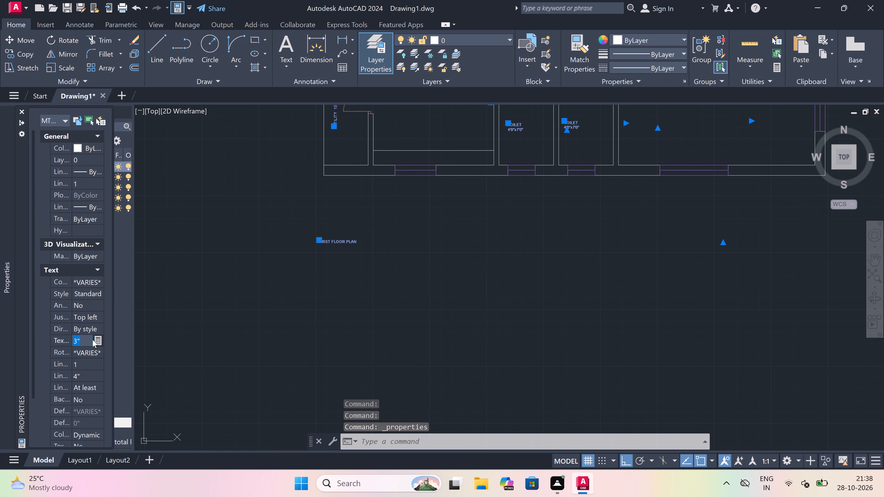
key("BackSpace")
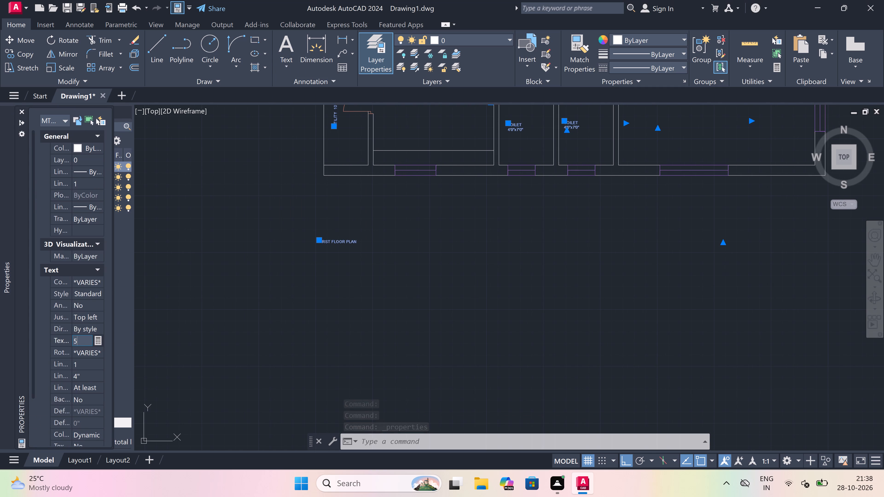
key("shift+quotedbl")
left_click(258, 277)
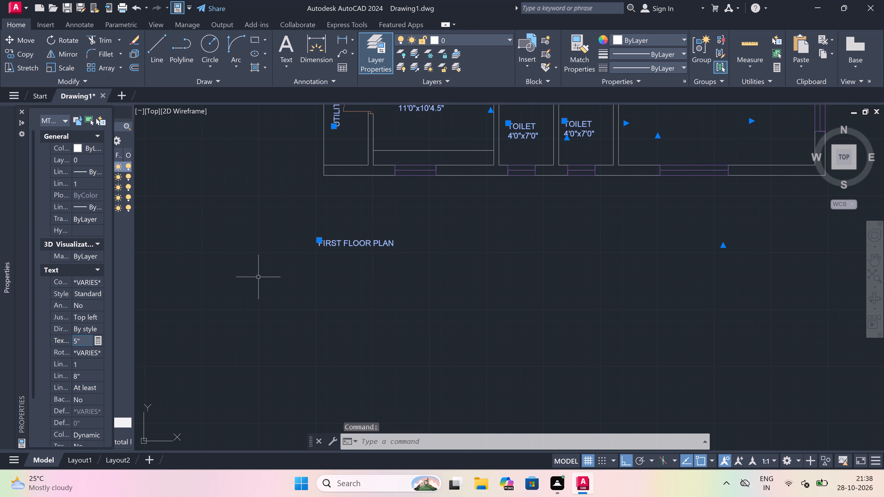
key("Escape")
Set the text height of only the FIRST FLOOR PLAN title to 1.5'.
left_click_drag(384, 240, 369, 243)
right_click(173, 305)
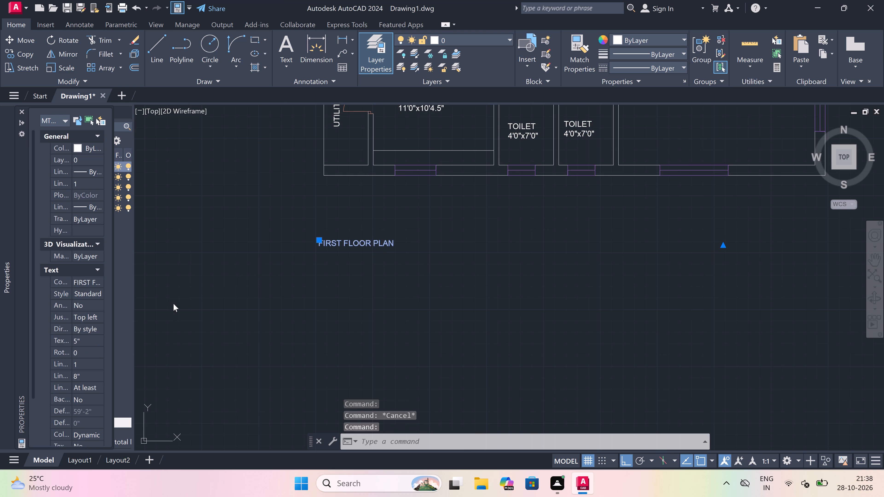
left_click(193, 290)
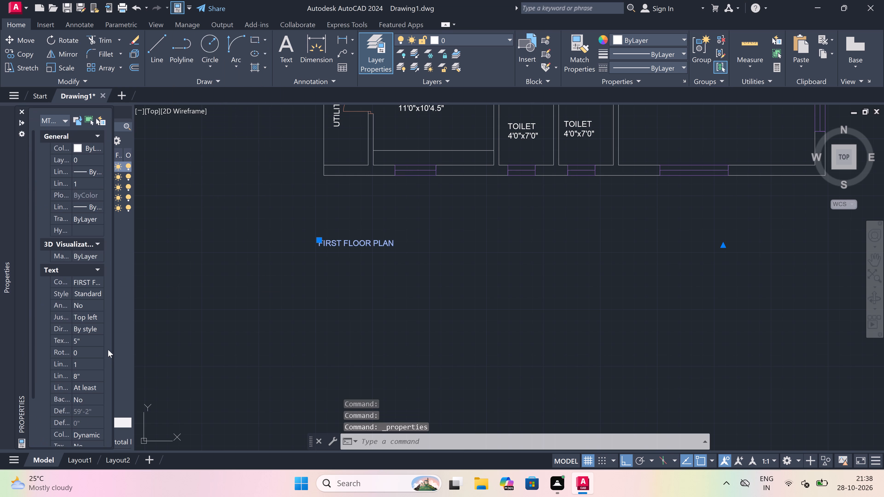
left_click(82, 340)
key("BackSpace")
key("1")
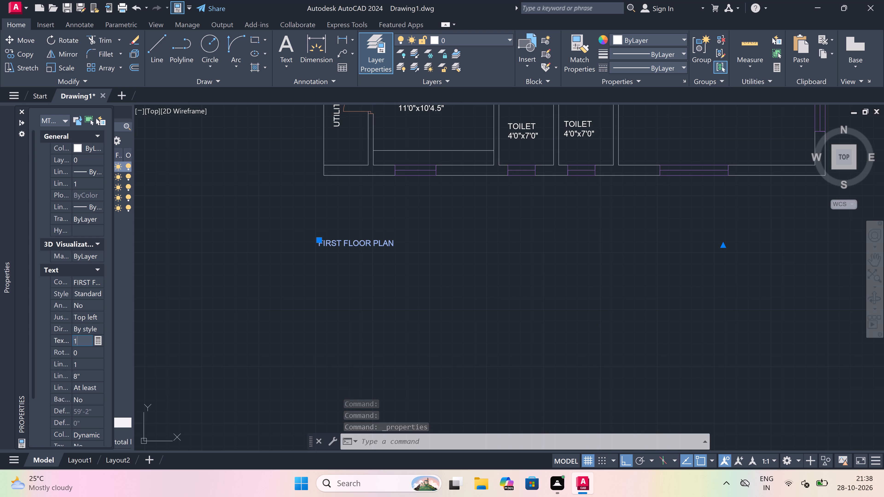
type(".5'")
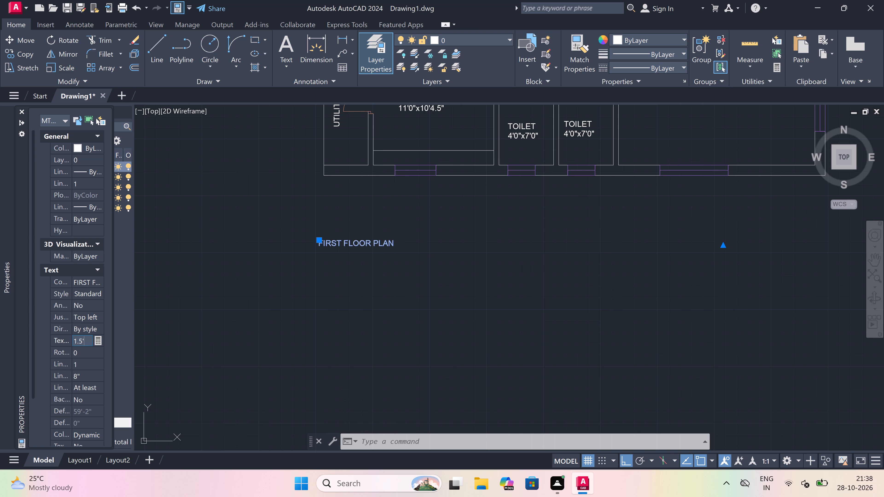
left_click(321, 332)
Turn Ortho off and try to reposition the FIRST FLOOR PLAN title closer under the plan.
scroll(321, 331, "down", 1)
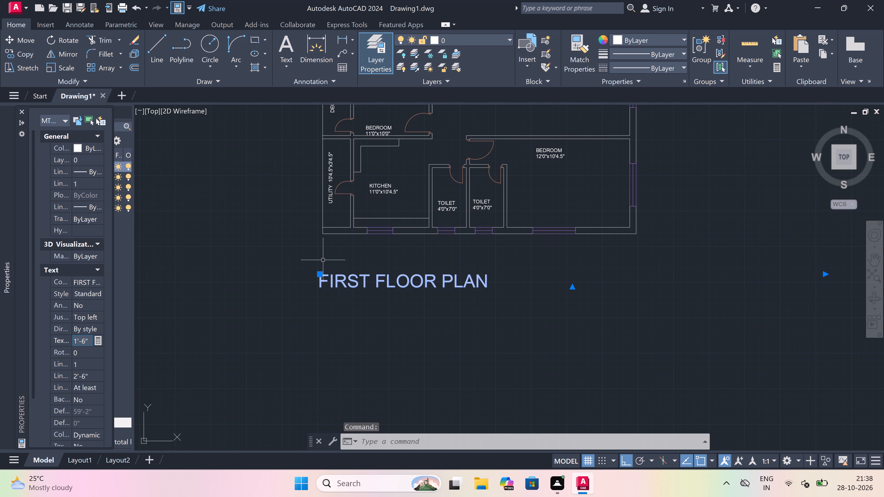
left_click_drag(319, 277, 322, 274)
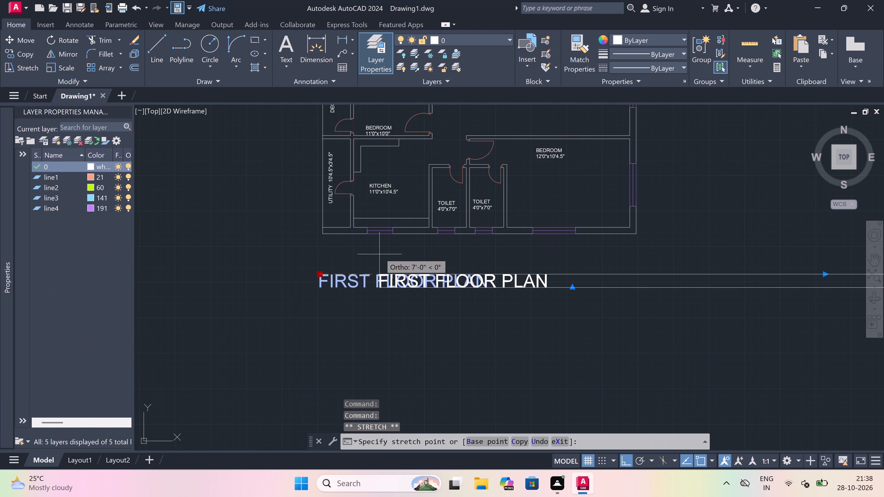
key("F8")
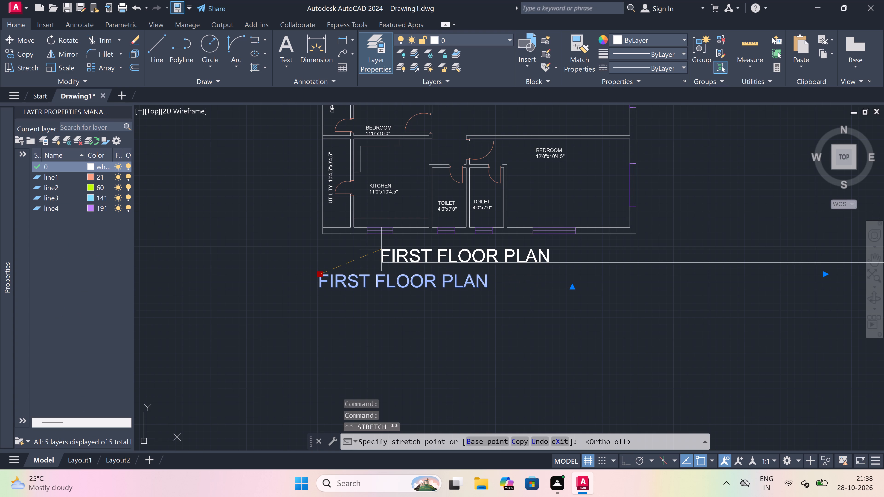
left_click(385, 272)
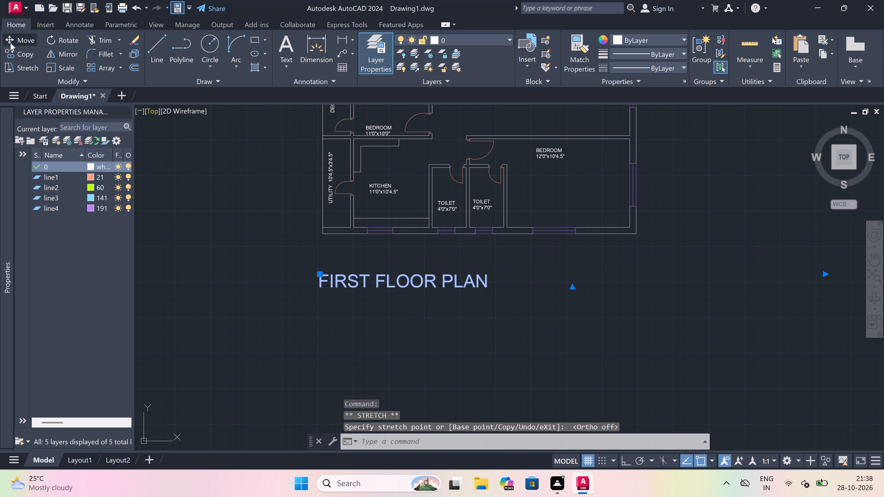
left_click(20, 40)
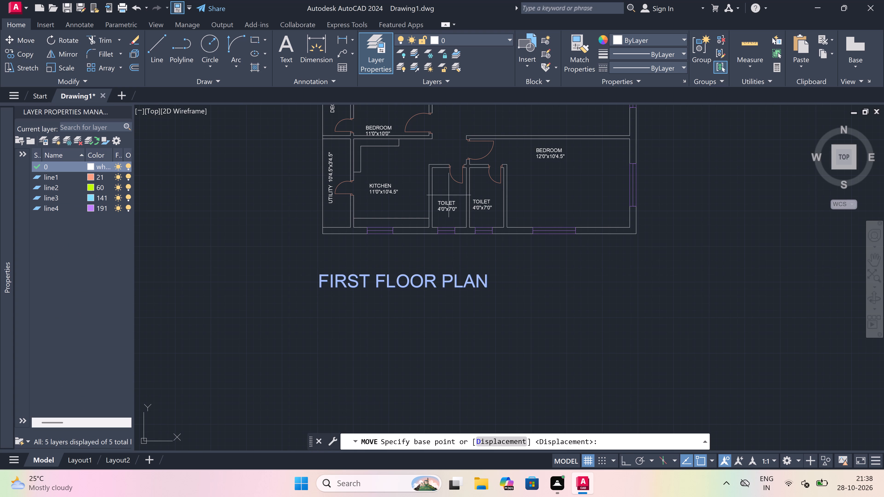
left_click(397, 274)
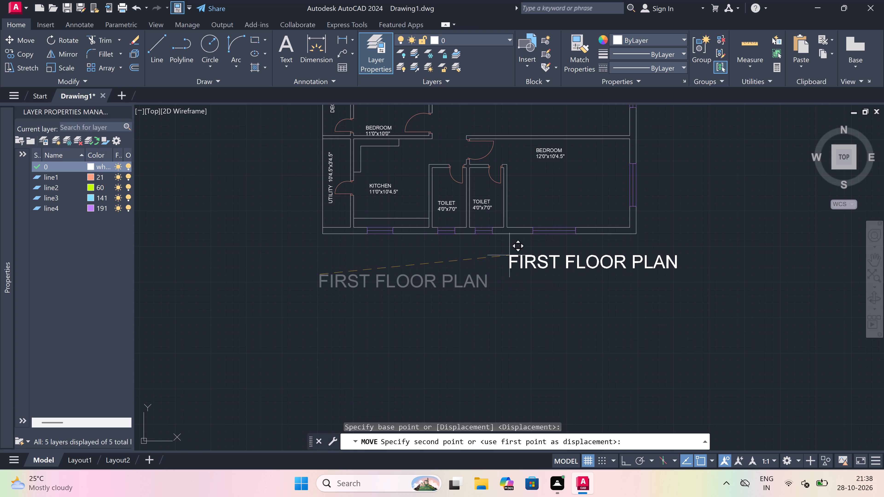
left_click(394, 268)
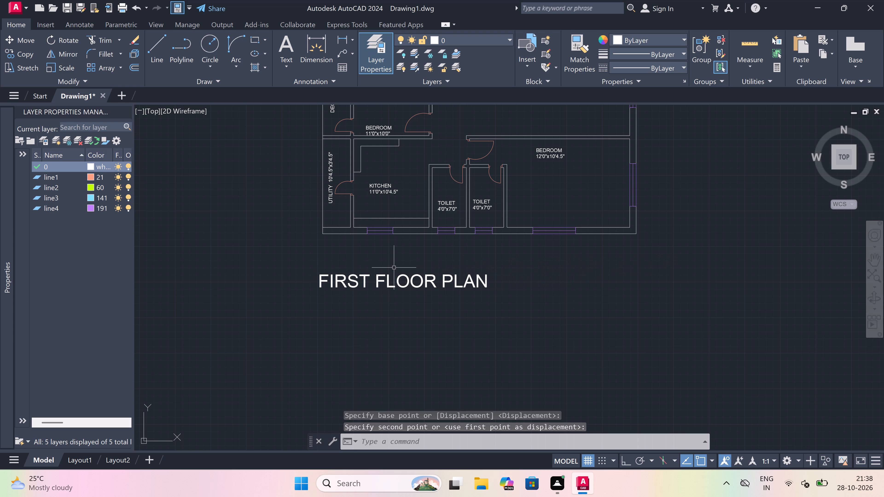
Move the FIRST FLOOR PLAN title so it sits roughly centred just below the plan's south wall.
left_click_drag(382, 284, 365, 280)
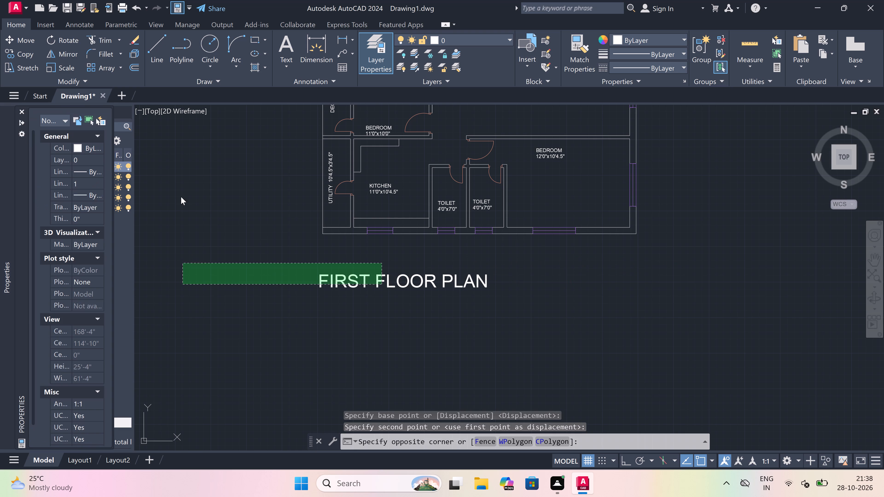
left_click(261, 258)
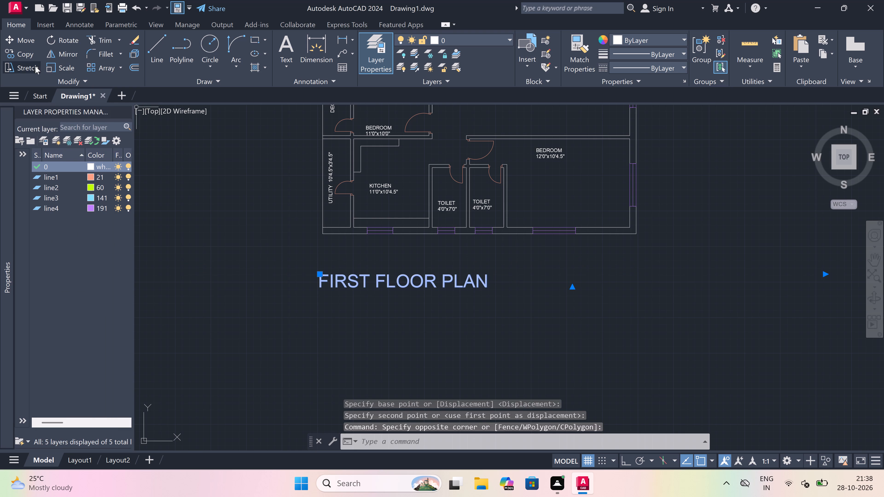
left_click_drag(26, 37, 28, 37)
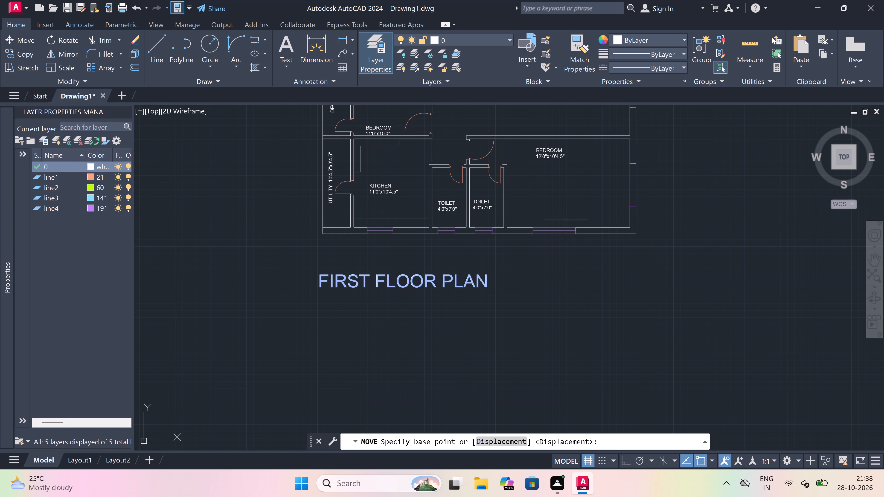
left_click_drag(338, 298, 363, 292)
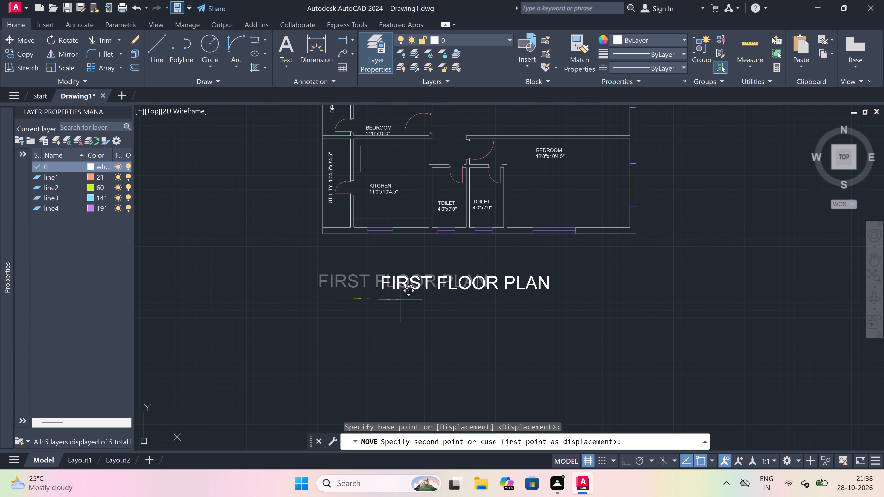
left_click_drag(410, 294, 413, 290)
left_click(404, 273)
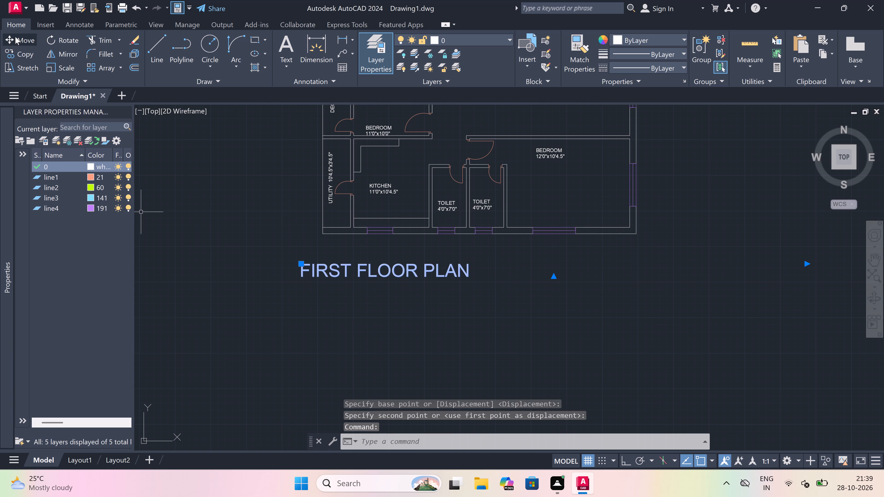
left_click_drag(17, 37, 31, 38)
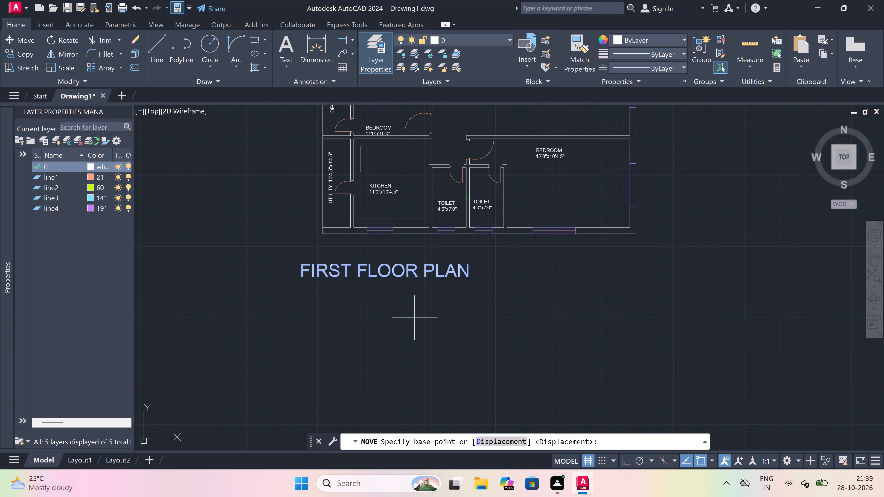
left_click_drag(351, 271, 364, 269)
scroll(432, 270, "up", 1)
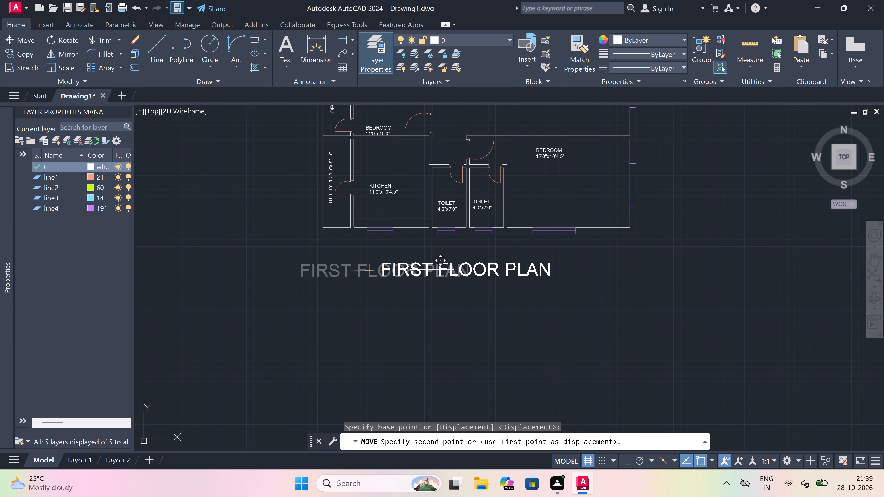
scroll(432, 270, "up", 1)
left_click_drag(421, 266, 425, 266)
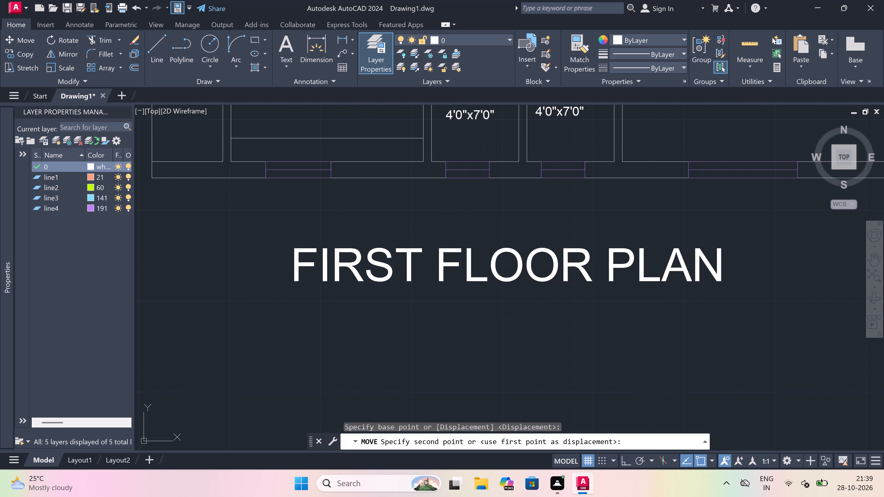
left_click_drag(425, 266, 432, 264)
Draw a rectangular border enclosing the whole floor plan and its FIRST FLOOR PLAN title, with a small margin all around.
scroll(417, 274, "down", 5)
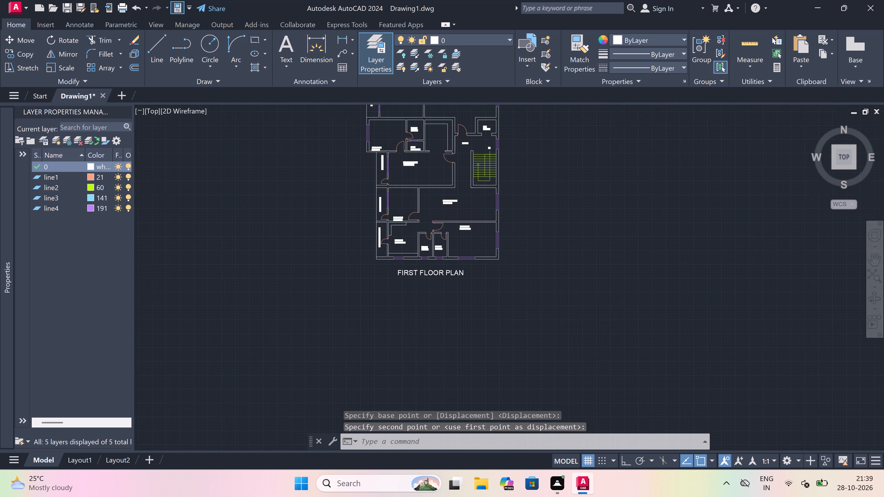
scroll(417, 274, "down", 1)
type("re")
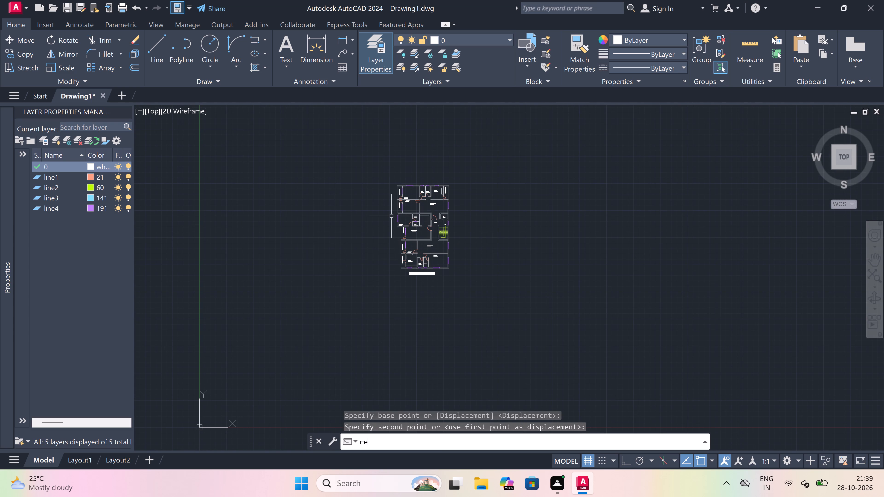
key("c")
key("space")
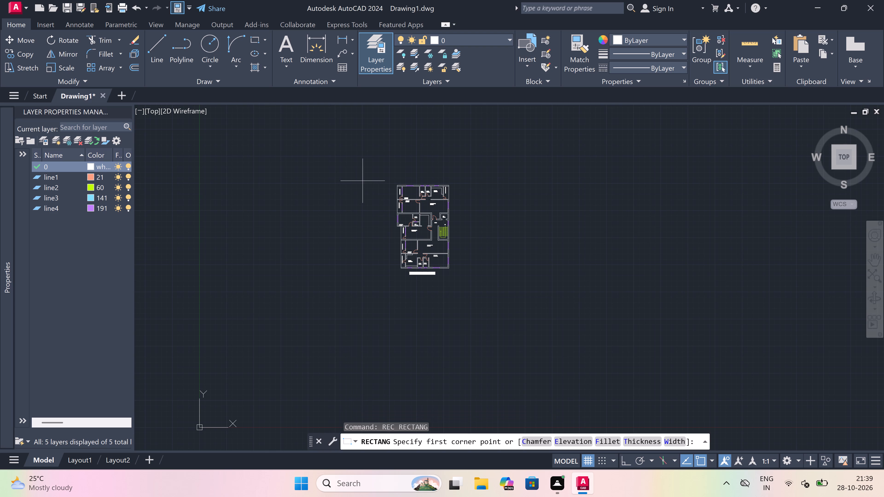
scroll(378, 178, "up", 1)
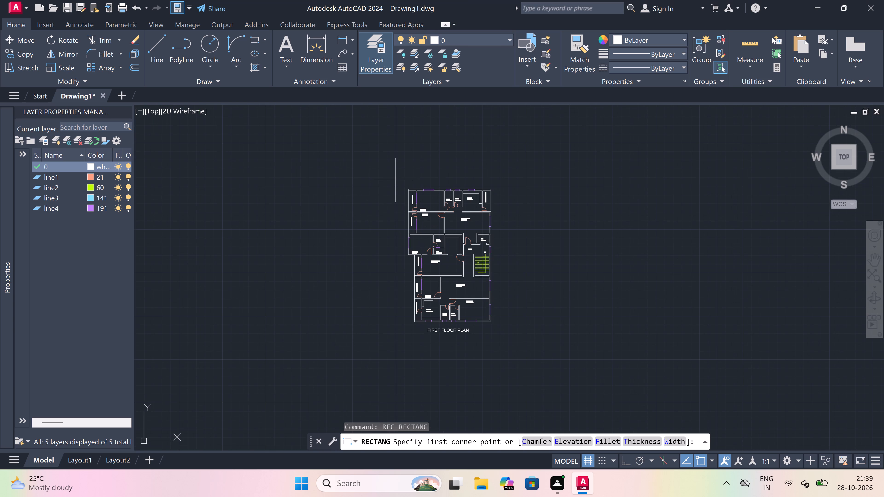
left_click(395, 180)
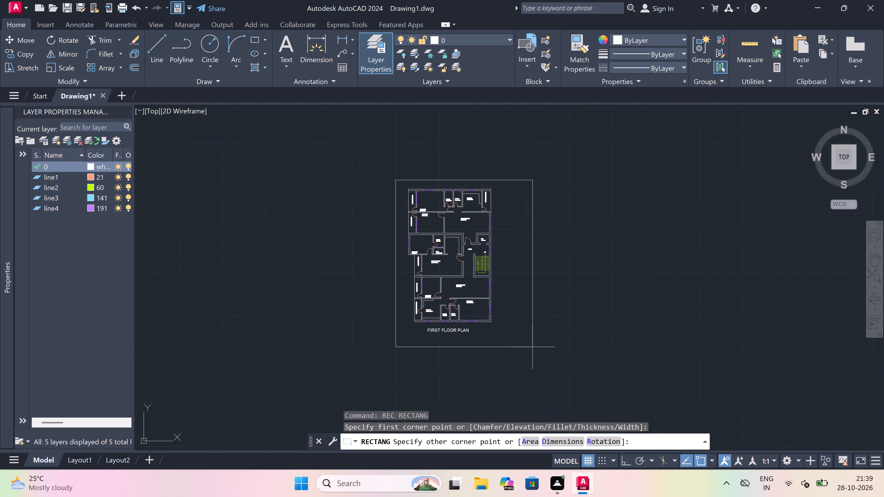
left_click(506, 343)
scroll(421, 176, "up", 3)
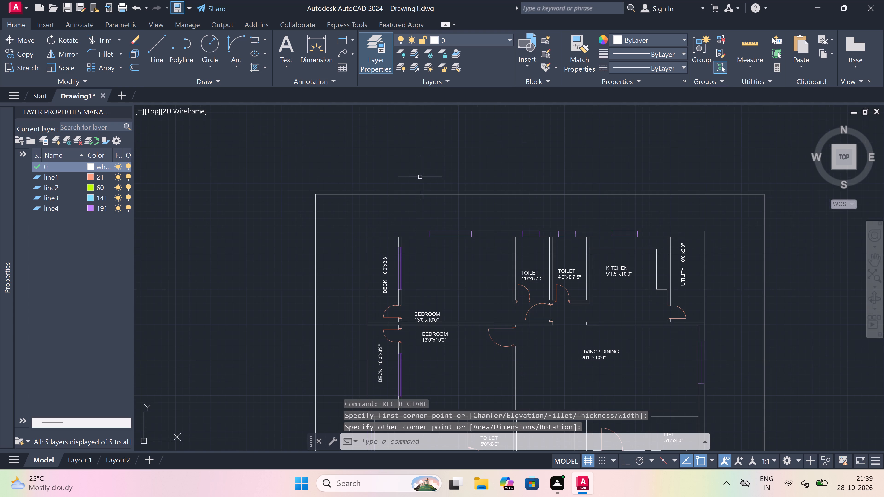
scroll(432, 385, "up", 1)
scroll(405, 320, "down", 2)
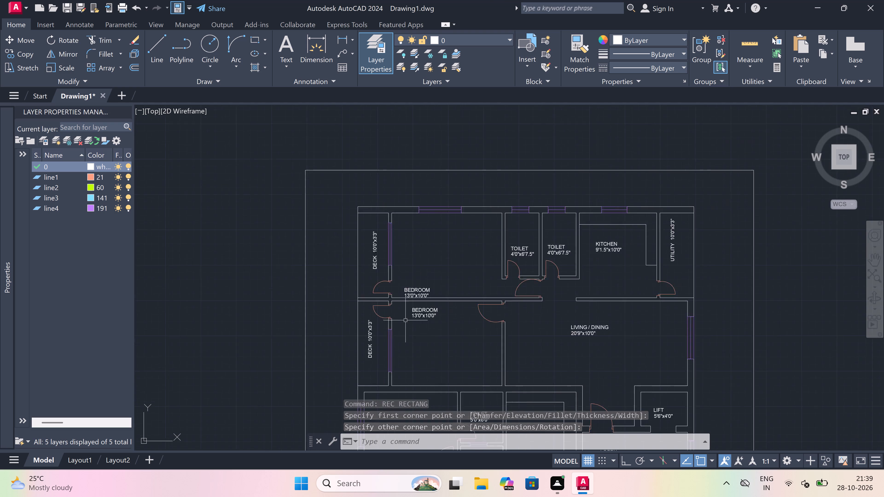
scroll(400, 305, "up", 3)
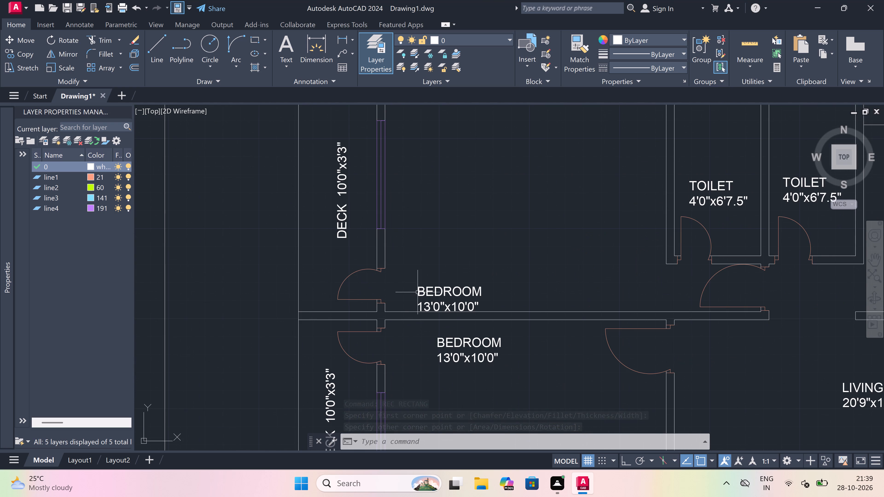
Nudge the northern BEDROOM 13'0"x10'0" label slightly upward so it clears the wall line beneath it.
left_click(418, 292)
left_click(417, 289)
scroll(414, 283, "up", 1)
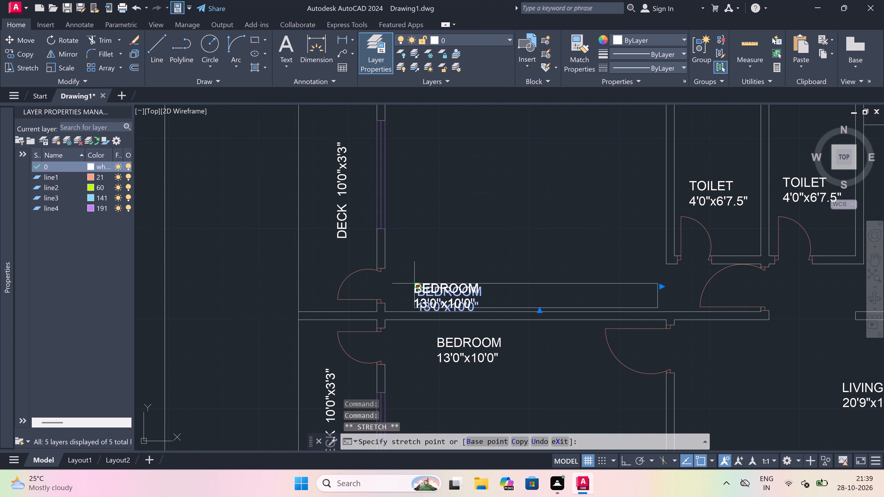
scroll(414, 283, "up", 1)
left_click(416, 280)
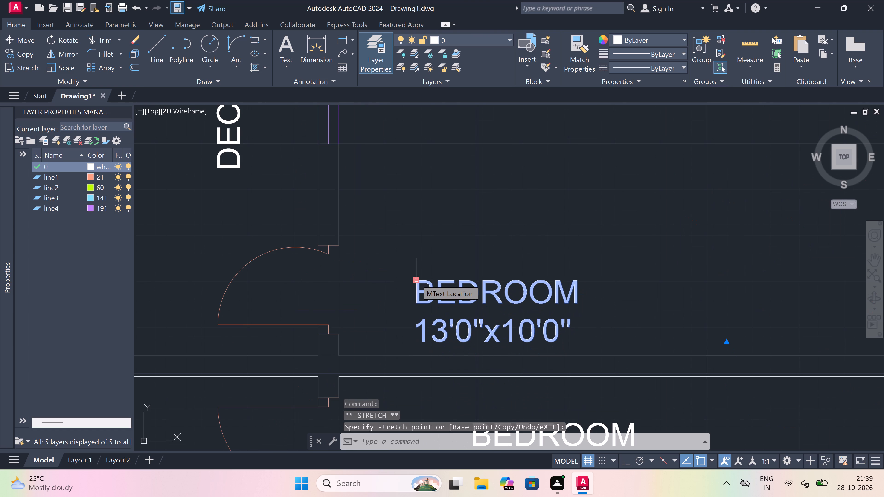
key("Escape")
Draw a line across the lobby's south opening, from the living/dining wall's outer corner to the bottom corner of the staircase wall.
scroll(416, 280, "down", 6)
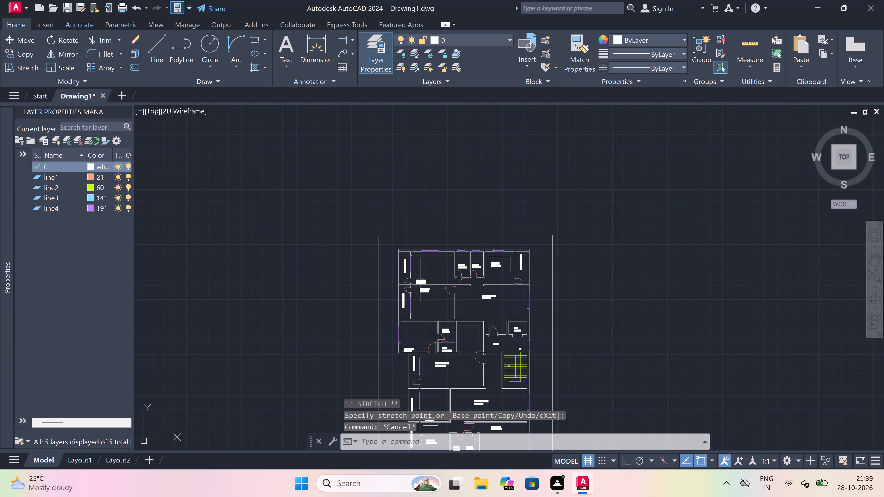
scroll(509, 276, "up", 2)
scroll(509, 275, "down", 2)
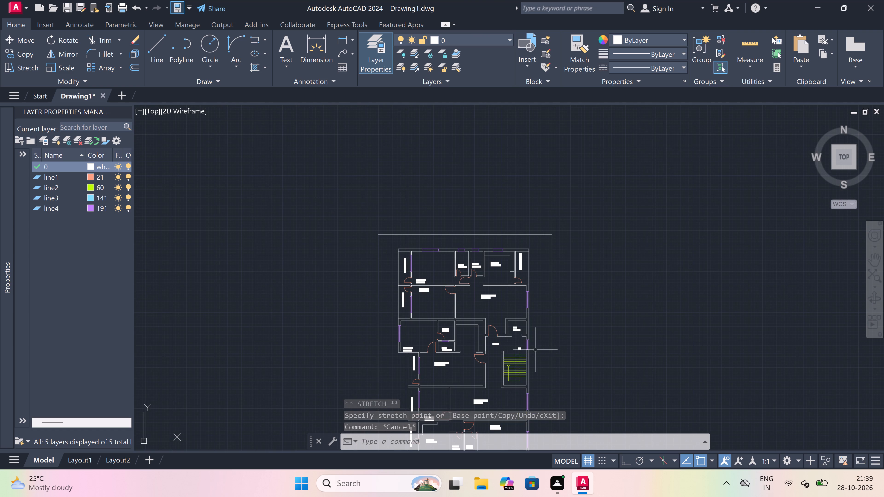
scroll(536, 362, "up", 2)
scroll(487, 305, "down", 4)
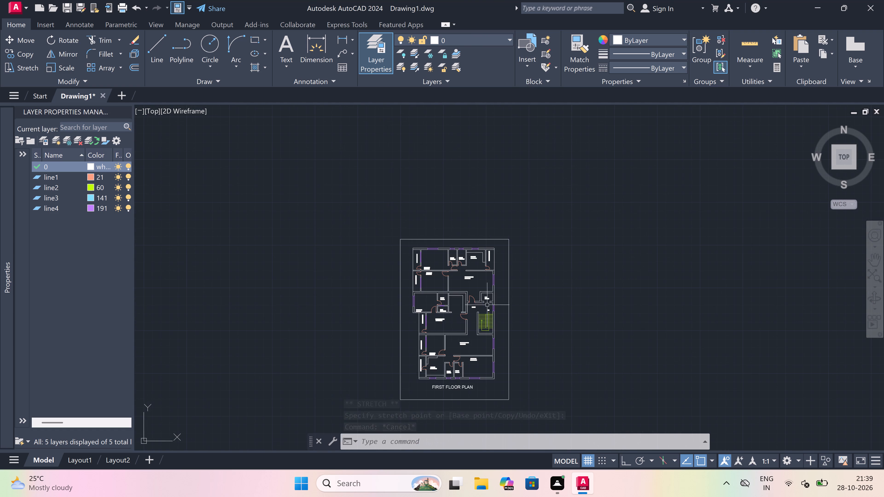
scroll(477, 348, "up", 3)
scroll(451, 310, "up", 2)
scroll(451, 310, "down", 3)
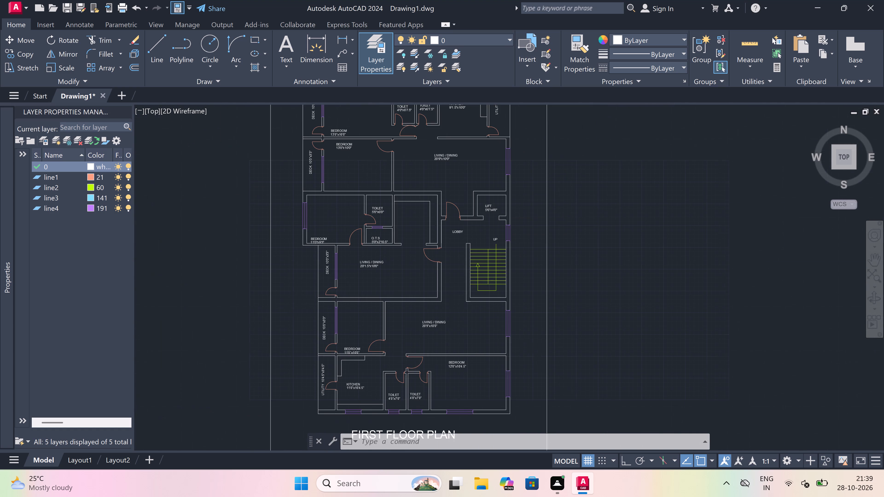
scroll(452, 272, "up", 3)
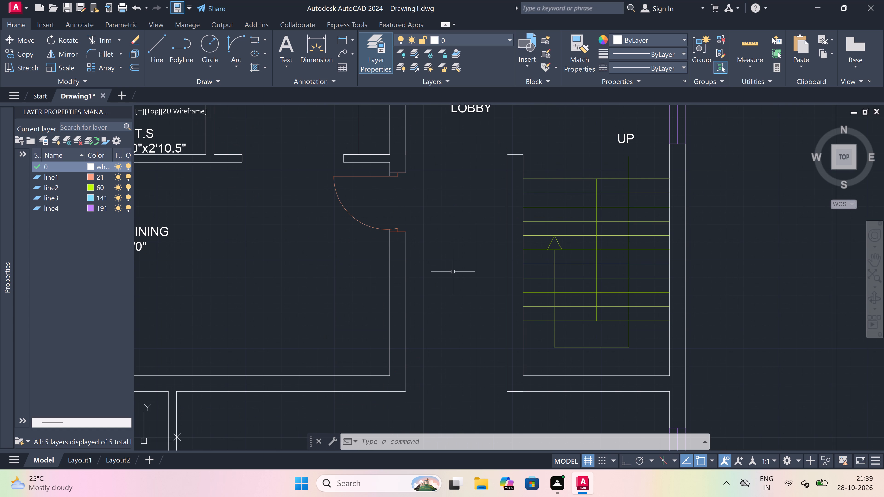
key("l")
key("space")
left_click(407, 387)
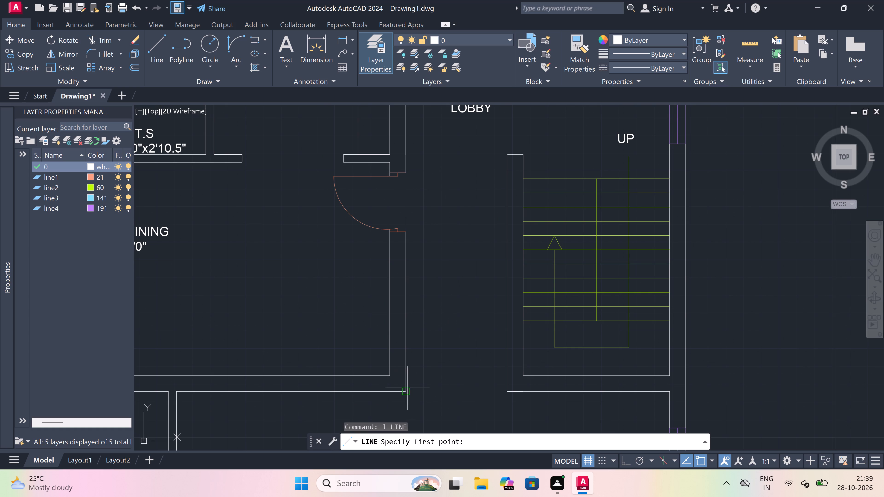
left_click(503, 391)
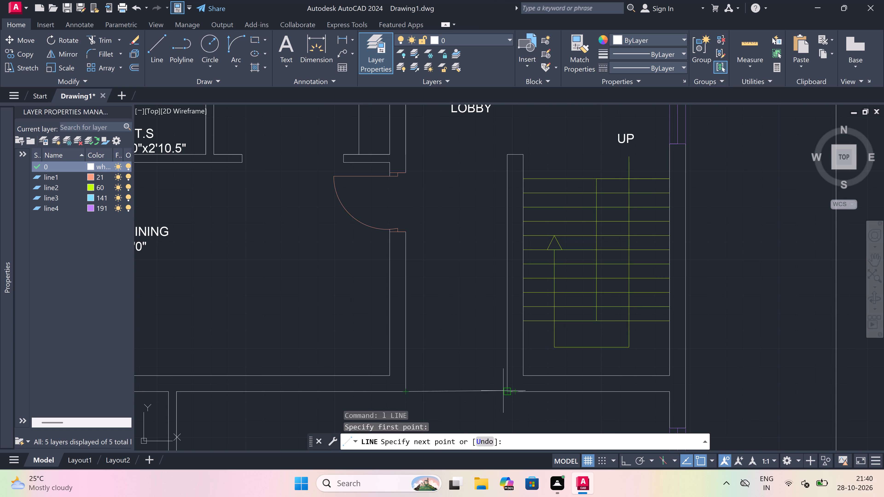
key("Escape")
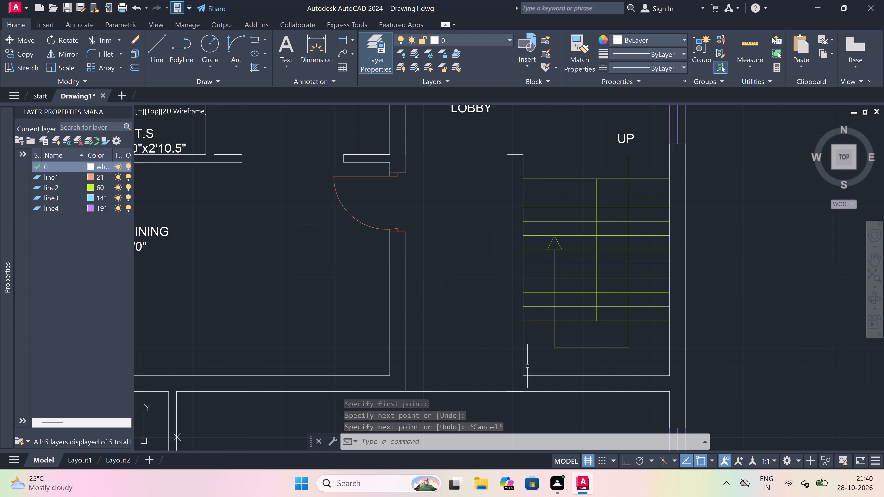
key("Escape")
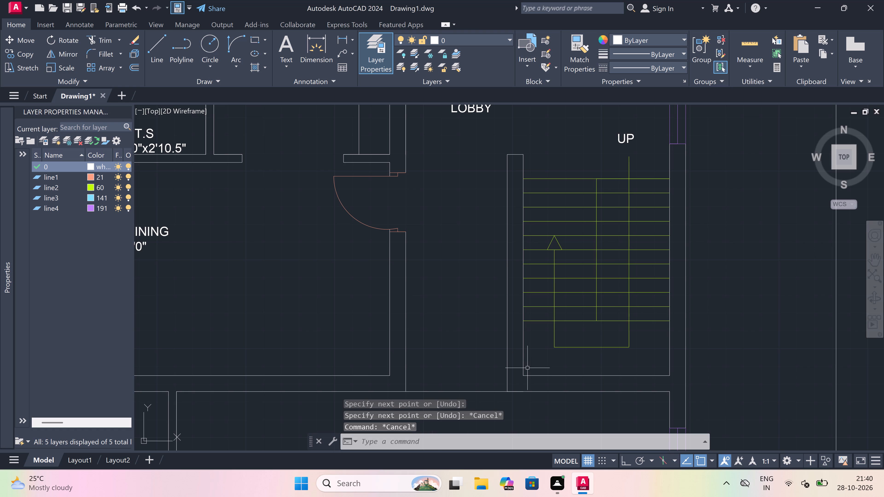
Draw a parallel inner wall line from the stairwell's inner southwest corner west to the lobby's west wall face.
key("space")
left_click(524, 376)
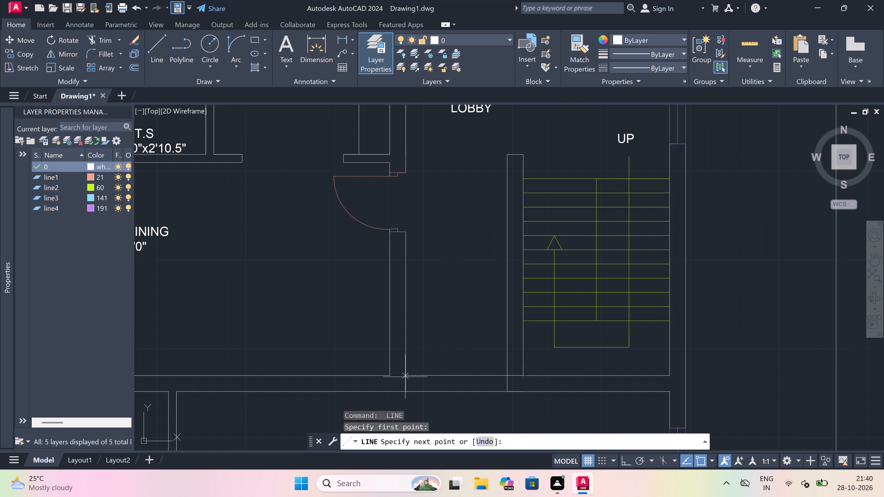
left_click(403, 377)
key("Escape")
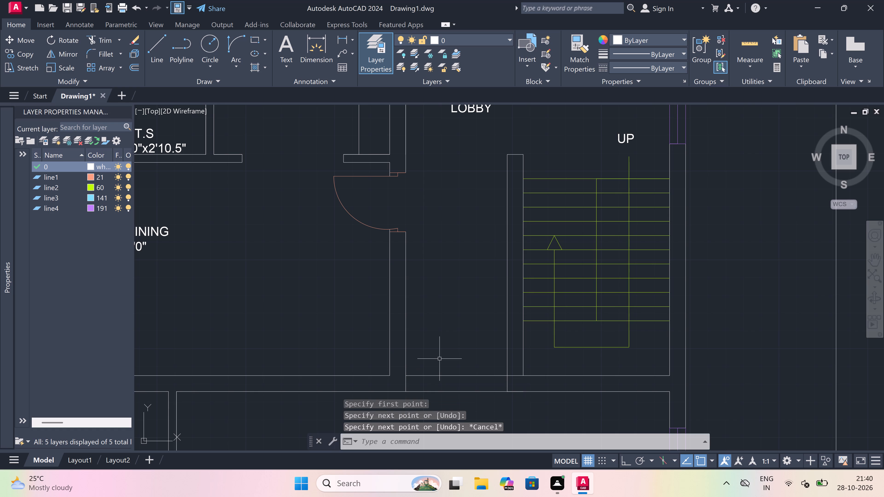
Trim the short vertical wall segments between the two new parallel lines south of the lobby.
type("tr")
key("space")
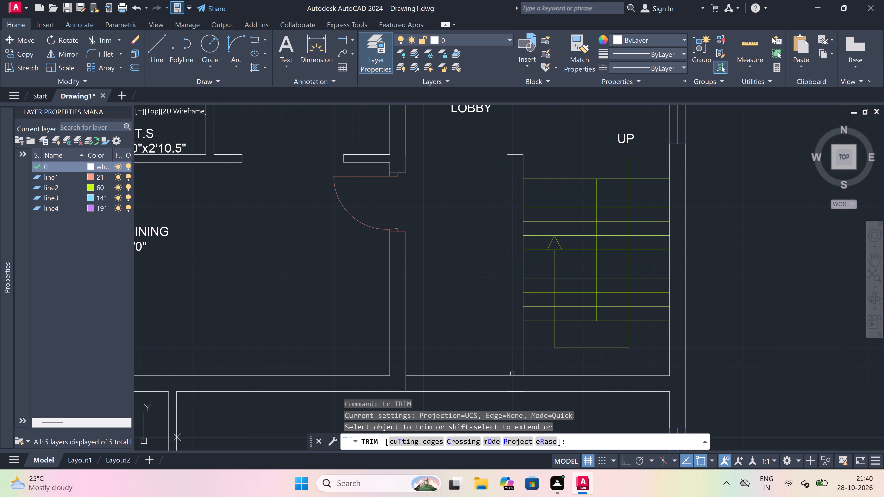
left_click(512, 373)
left_click(513, 375)
left_click_drag(512, 378, 507, 379)
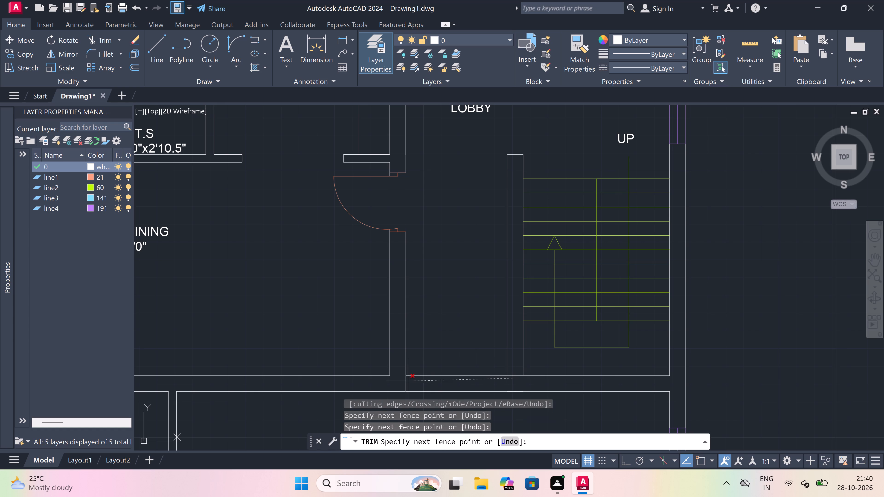
left_click(403, 380)
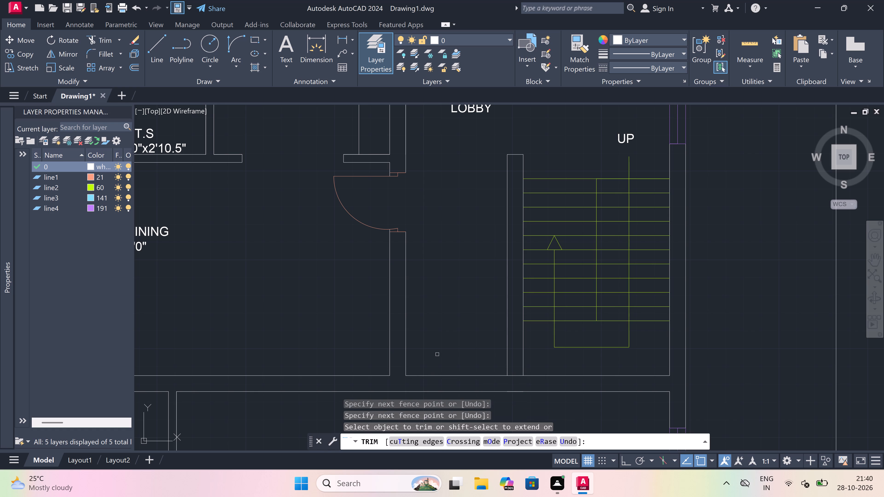
key("Escape")
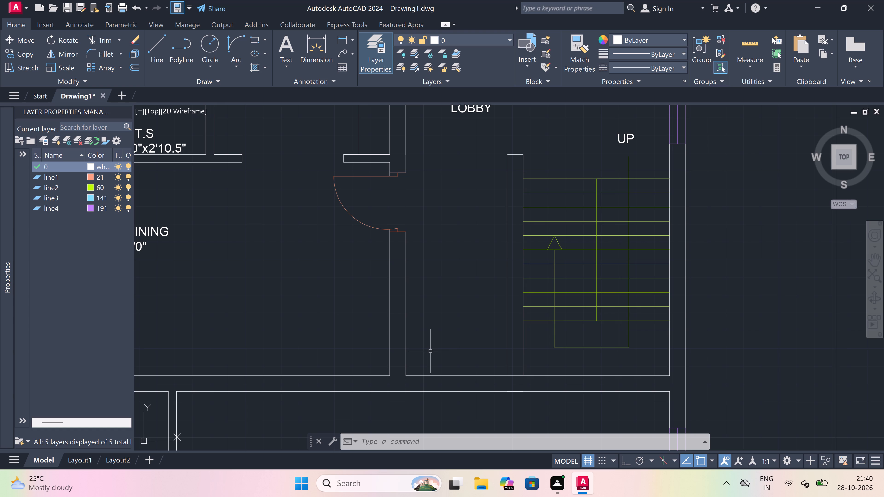
Start a new line near the lobby's south wall.
scroll(429, 351, "down", 3)
scroll(430, 358, "up", 2)
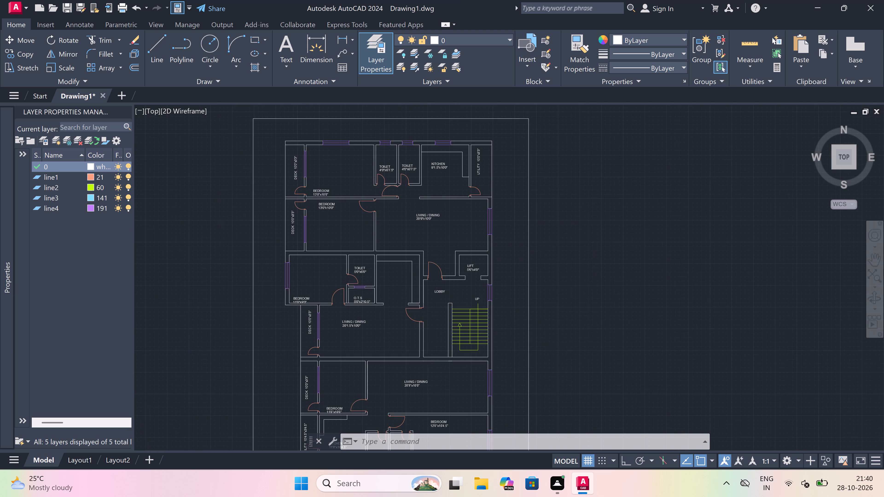
type("l")
key("space")
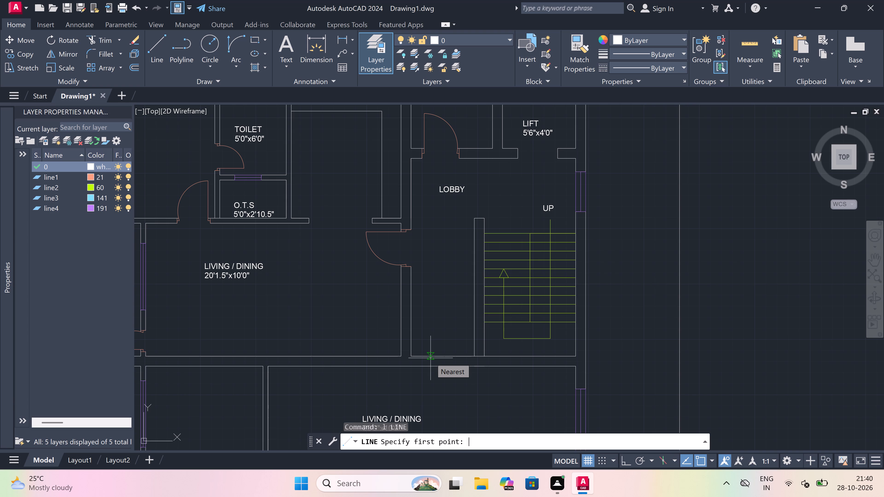
scroll(438, 356, "down", 3)
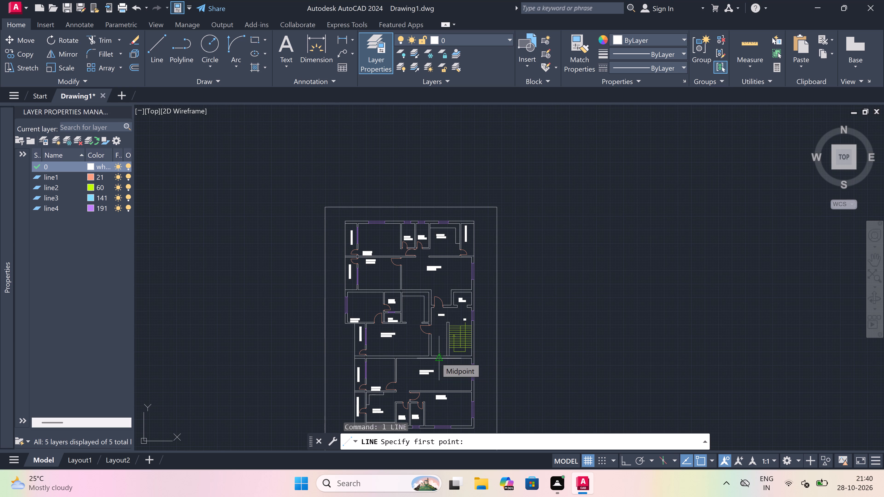
scroll(436, 358, "down", 3)
scroll(436, 358, "up", 4)
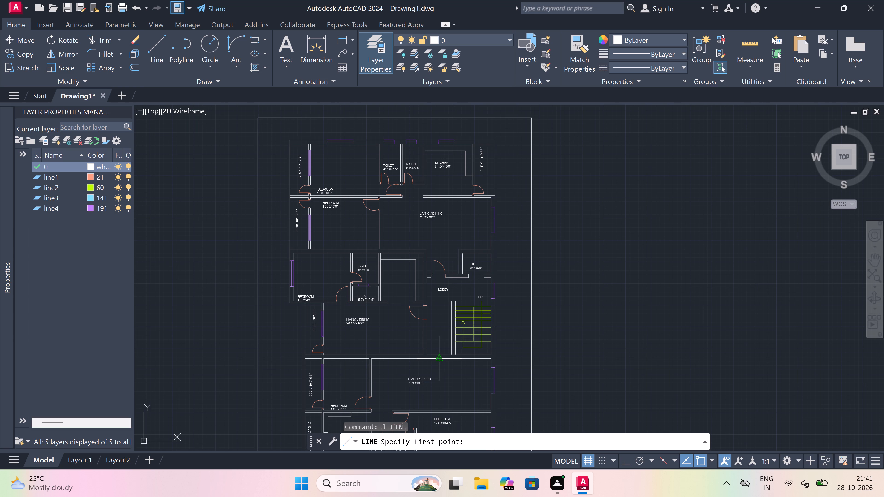
scroll(435, 357, "up", 4)
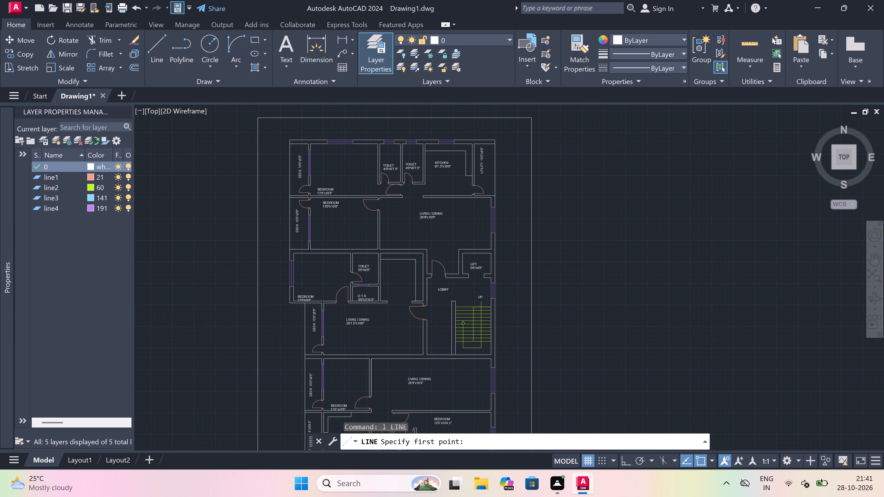
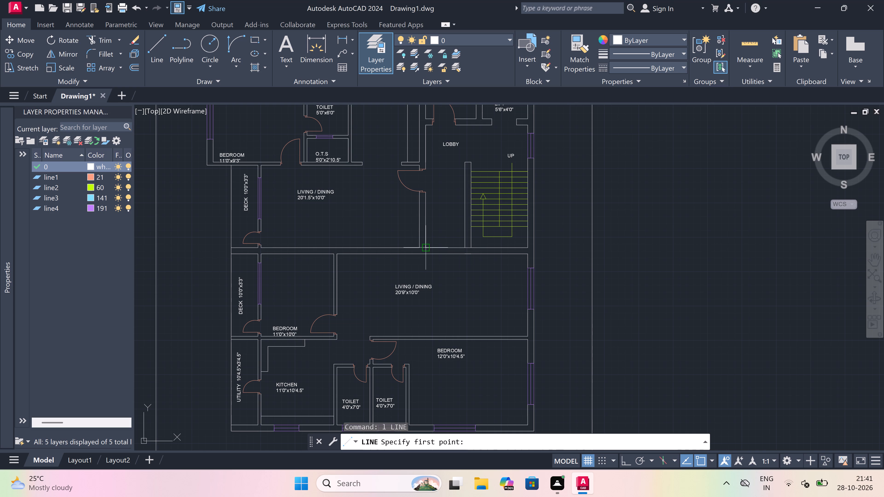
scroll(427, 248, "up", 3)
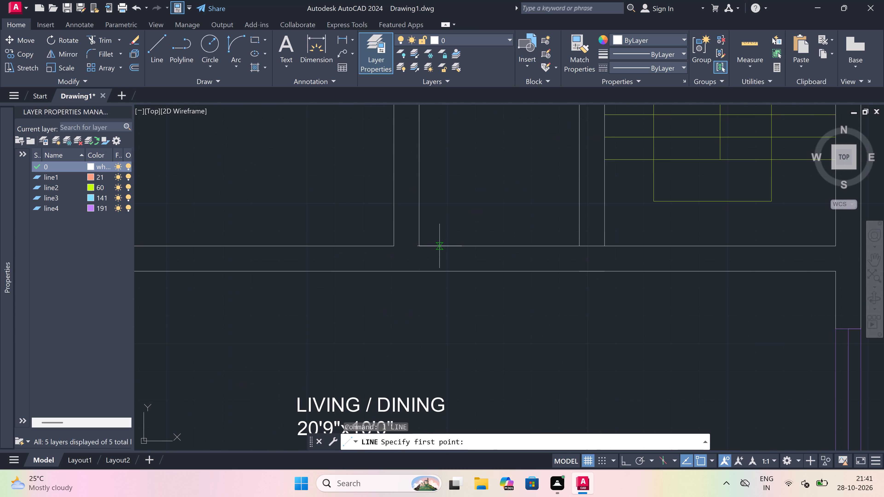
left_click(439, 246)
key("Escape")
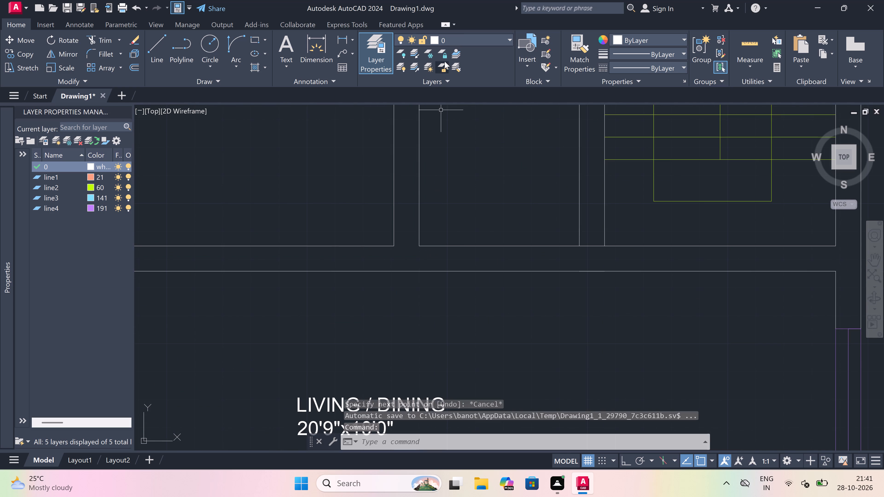
On layer line1, draw the west door jamb across the lobby's south wall, with a 2" stop and a 3' door leaf running south.
left_click(465, 37)
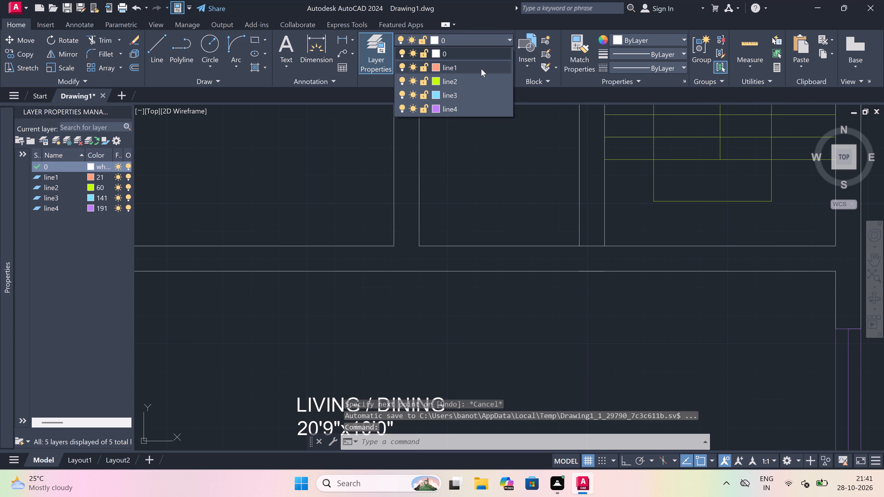
left_click(481, 69)
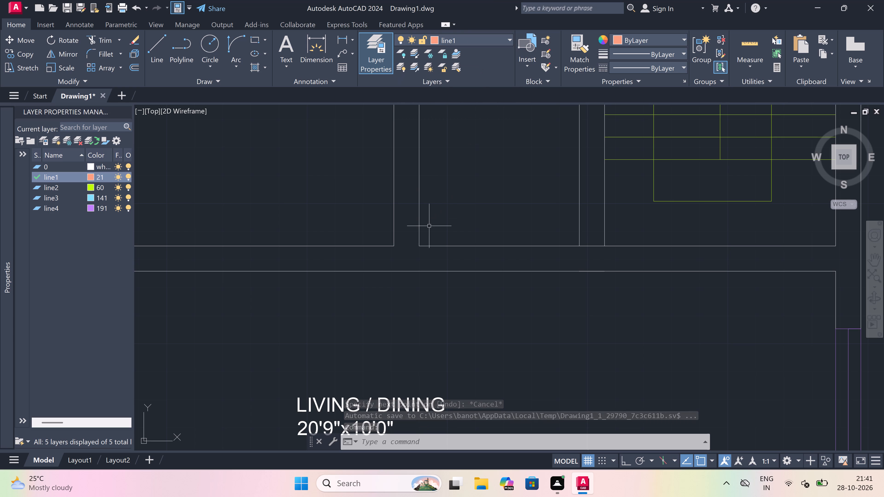
key("space")
left_click(440, 248)
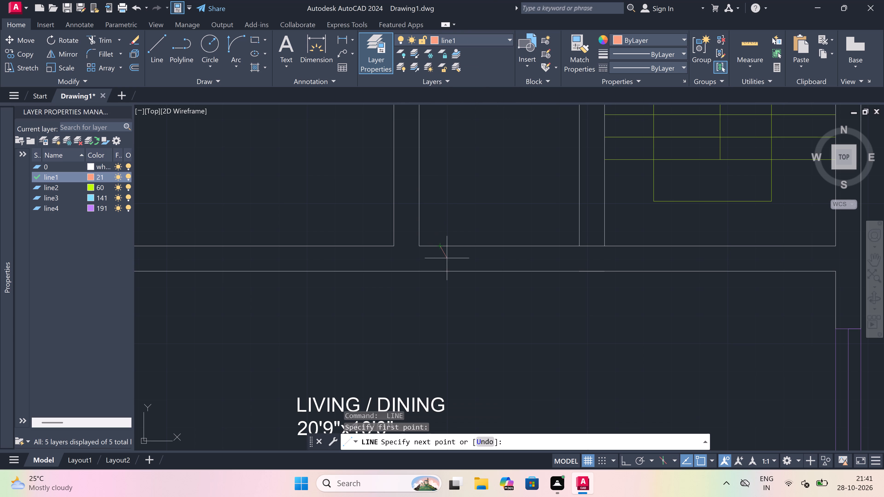
key("F8")
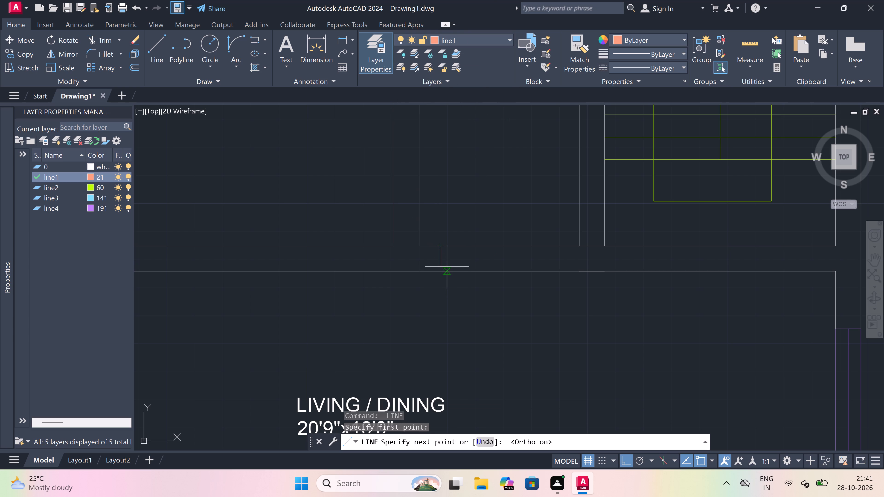
left_click(442, 268)
left_click_drag(442, 255, 455, 253)
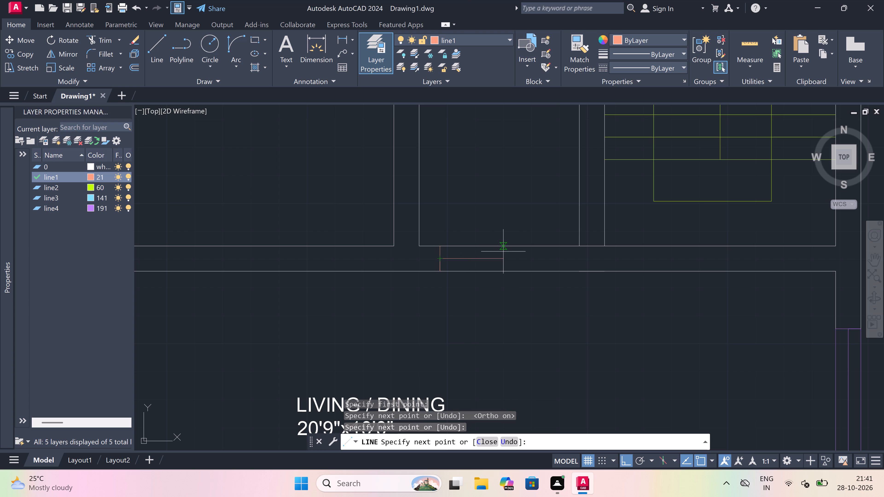
type("2\"")
key("space")
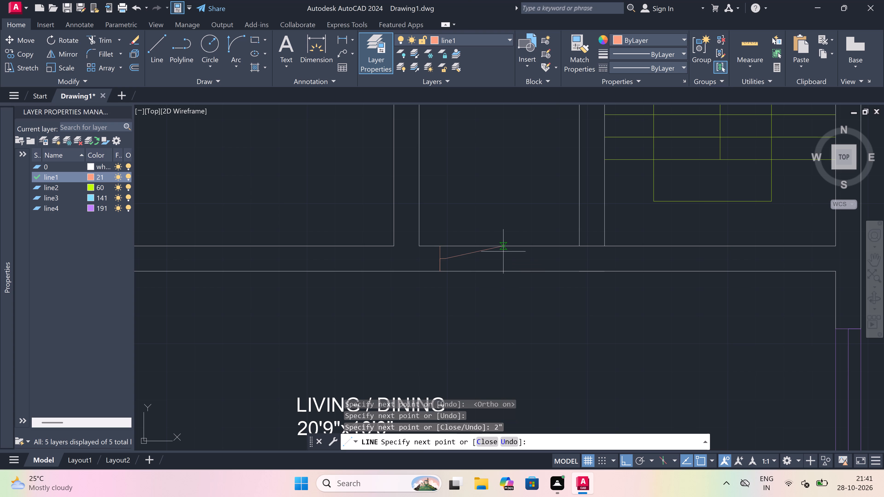
type("3'")
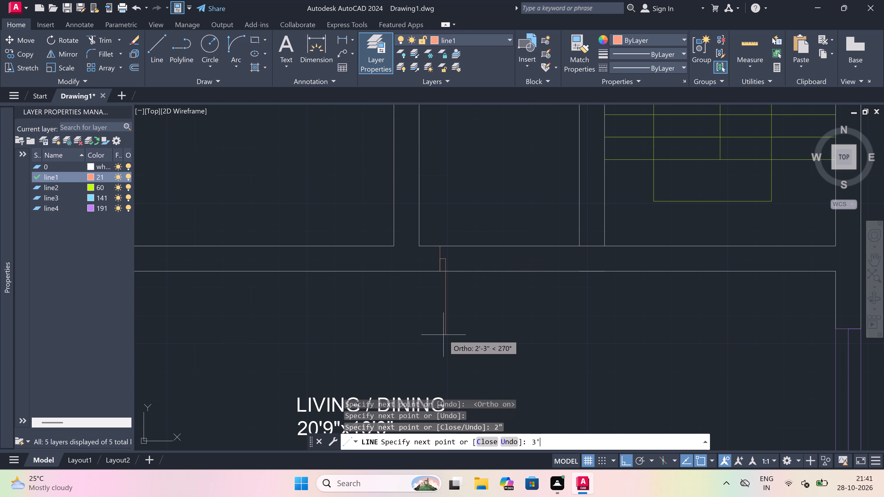
key("space")
key("Escape")
Draw the east door jamb across the lobby's south wall, with a 2" stop pointing west from its middle.
key("space")
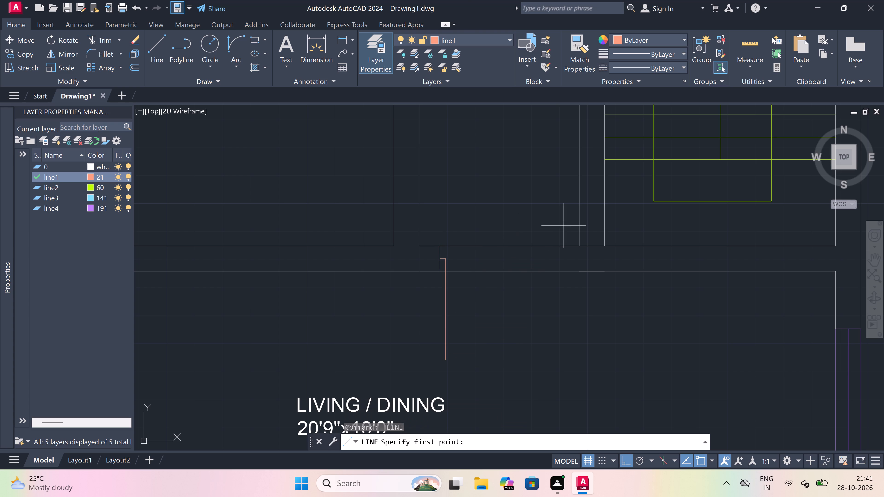
left_click(533, 248)
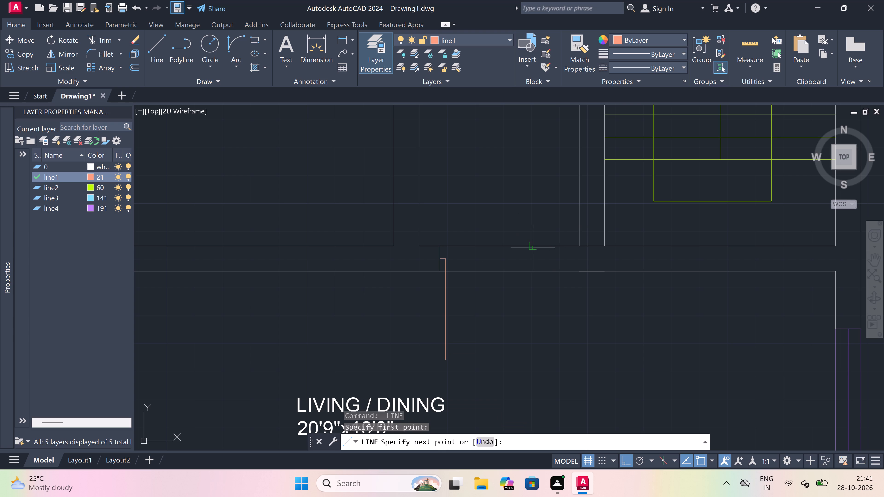
left_click(532, 270)
left_click_drag(532, 258, 527, 257)
type("2\"")
key("space")
key("Escape")
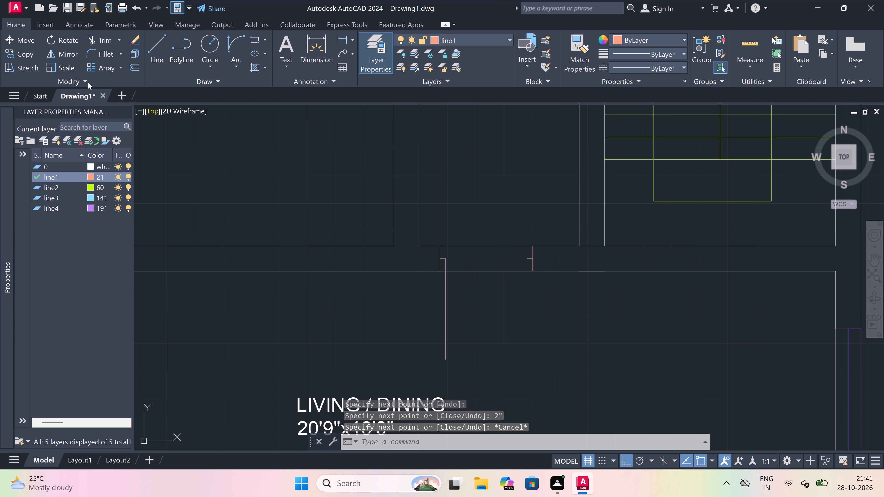
Draw the door swing arc from the leaf's south end to the end of the east jamb's stop.
left_click(236, 41)
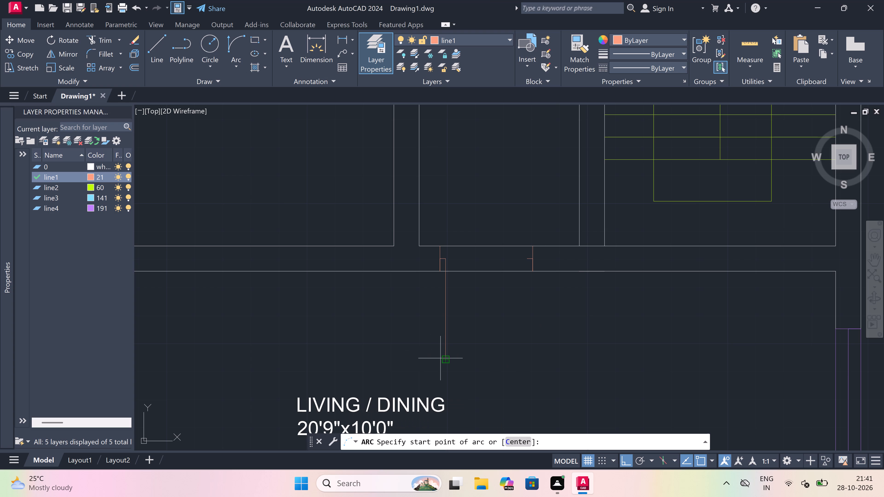
left_click_drag(440, 359, 452, 352)
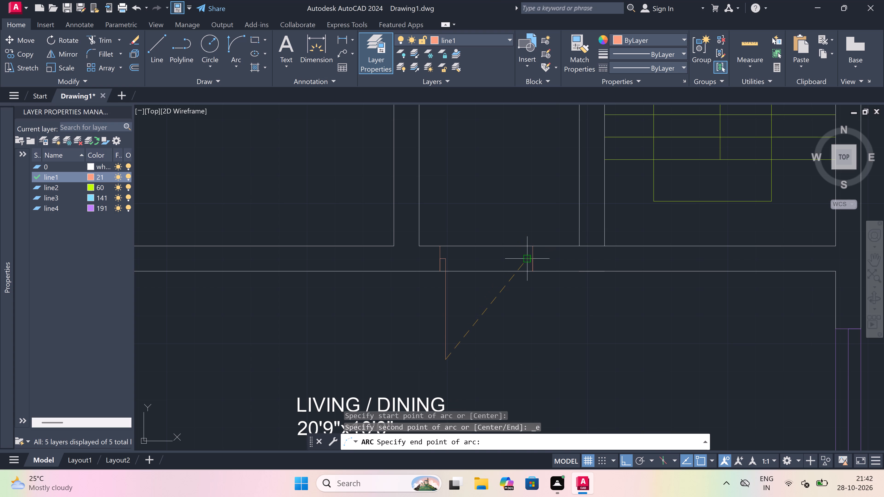
left_click(526, 260)
left_click(566, 388)
Trim both wall lines between the jambs to open the doorway from the lobby to the southern living/dining room.
key("t")
key("r")
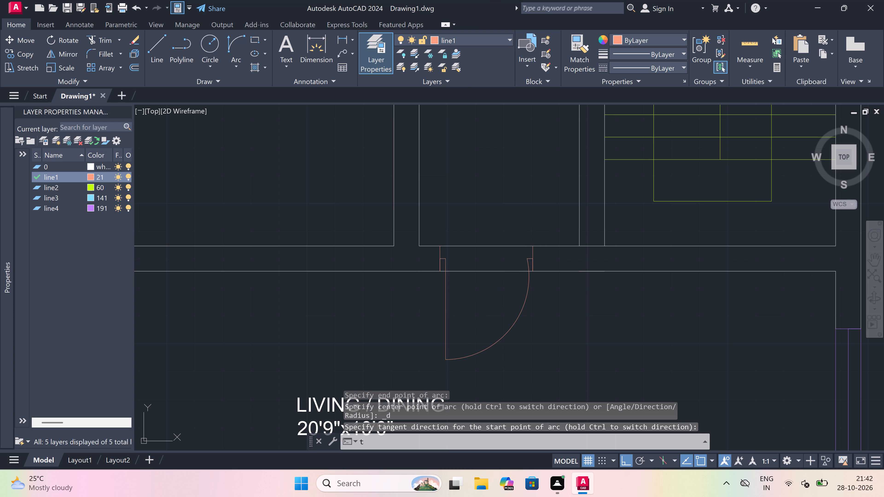
key("space")
left_click_drag(469, 229, 473, 250)
left_click(486, 300)
key("Escape")
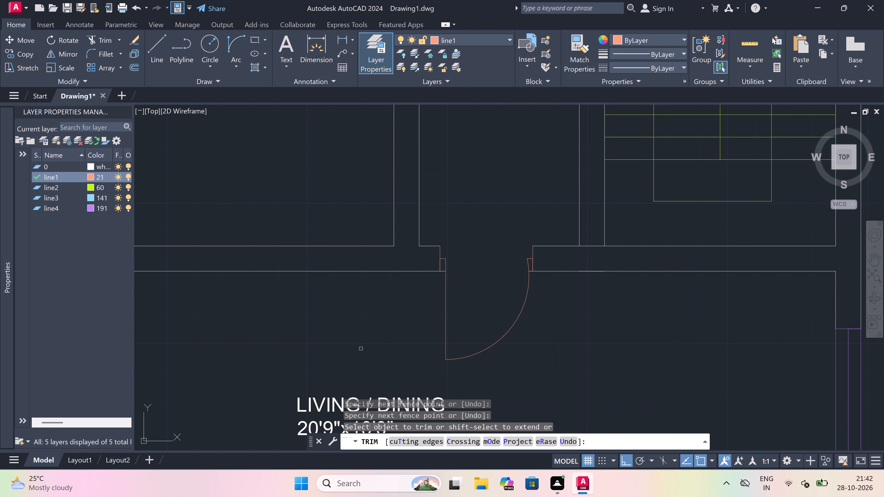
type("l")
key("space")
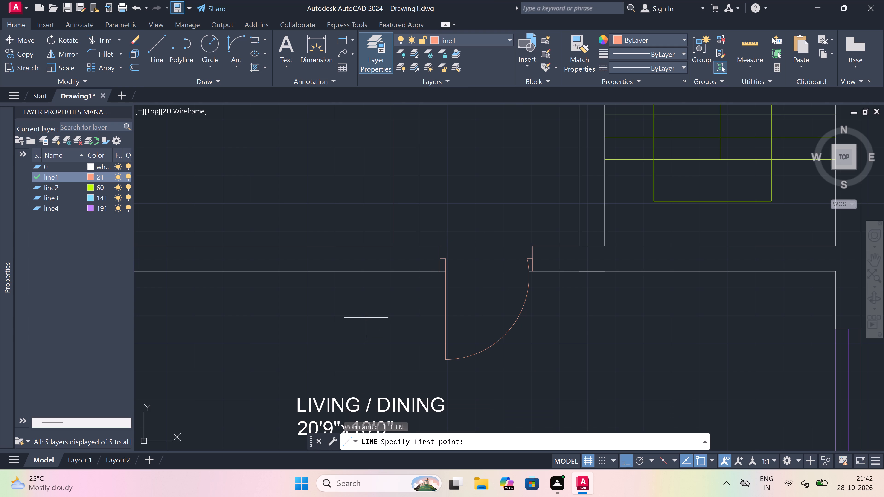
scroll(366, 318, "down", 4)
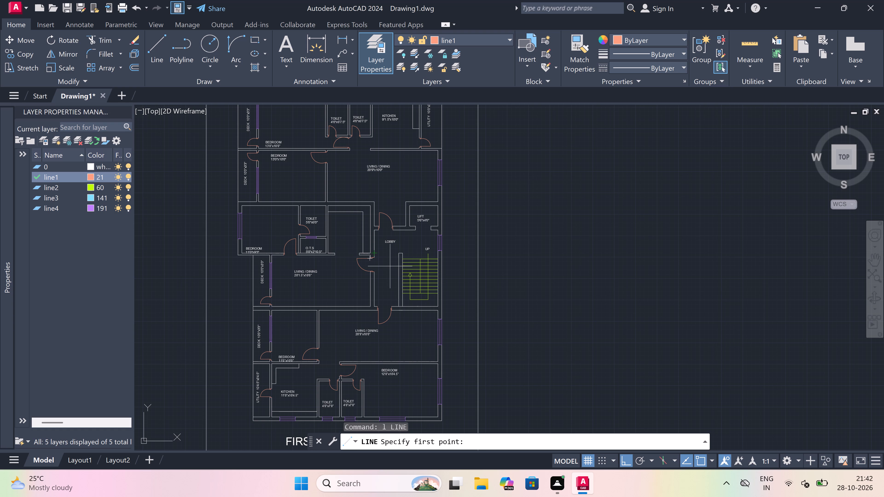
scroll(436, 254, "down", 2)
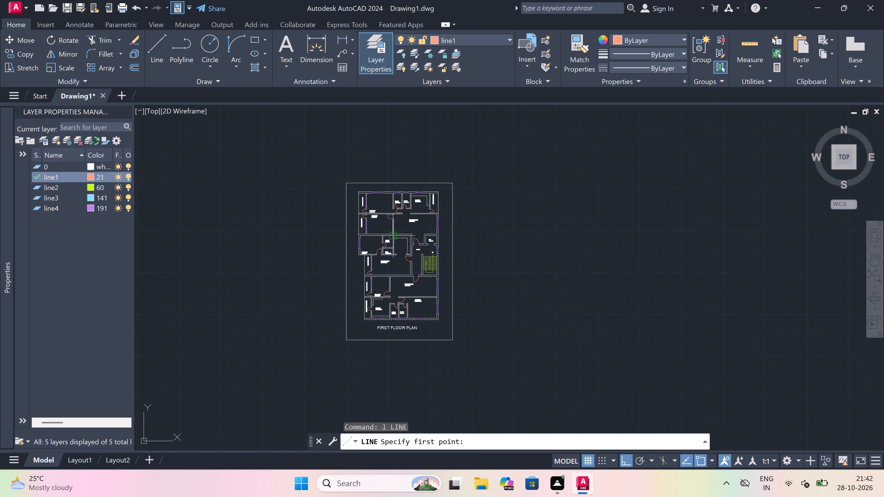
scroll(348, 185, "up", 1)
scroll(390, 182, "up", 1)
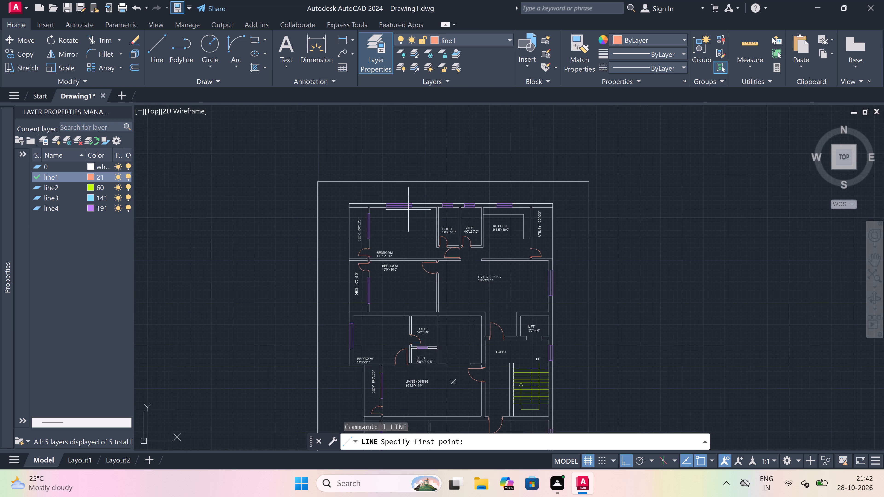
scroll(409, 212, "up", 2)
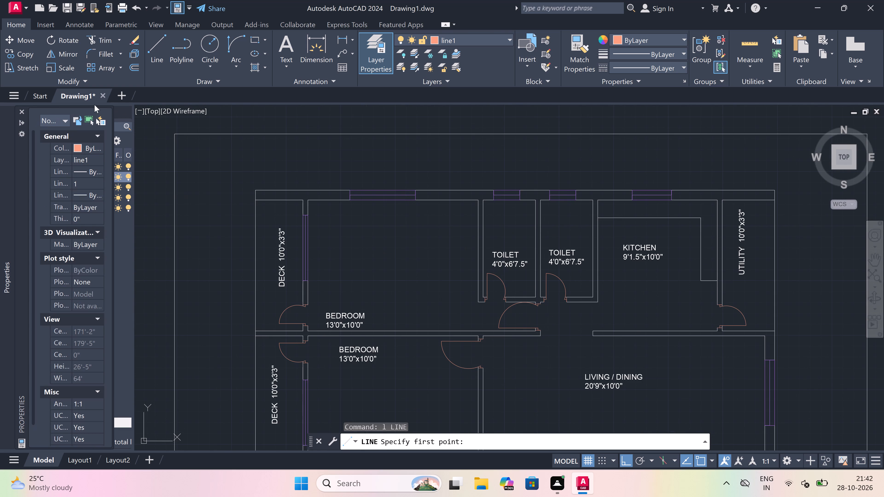
Close the Properties and Layer Properties Manager palettes.
left_click(20, 108)
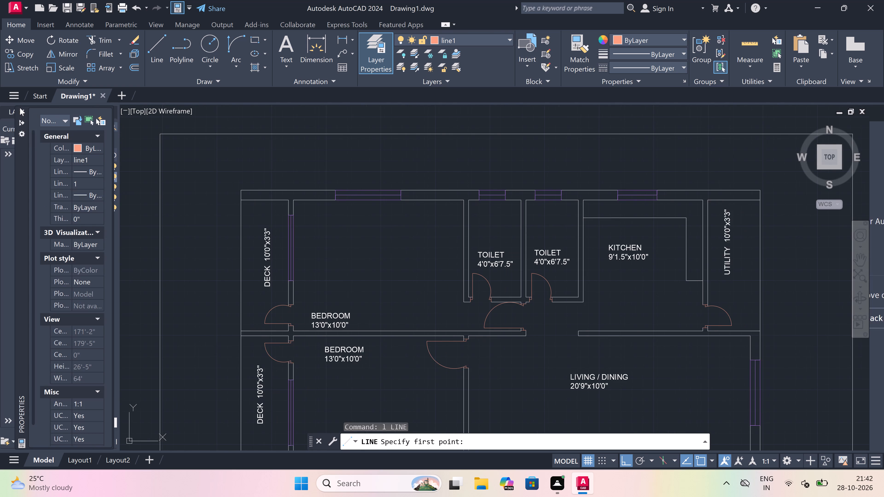
left_click(109, 111)
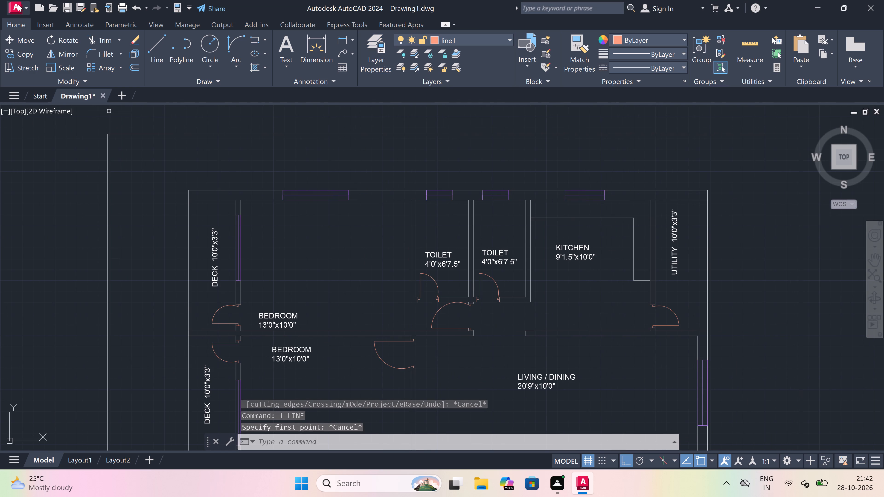
Open the recent drawings "first floor plan -3 28-10-26" and "FIRST FLOOR PLAN -2 28-10-26" for reference.
left_click(18, 4)
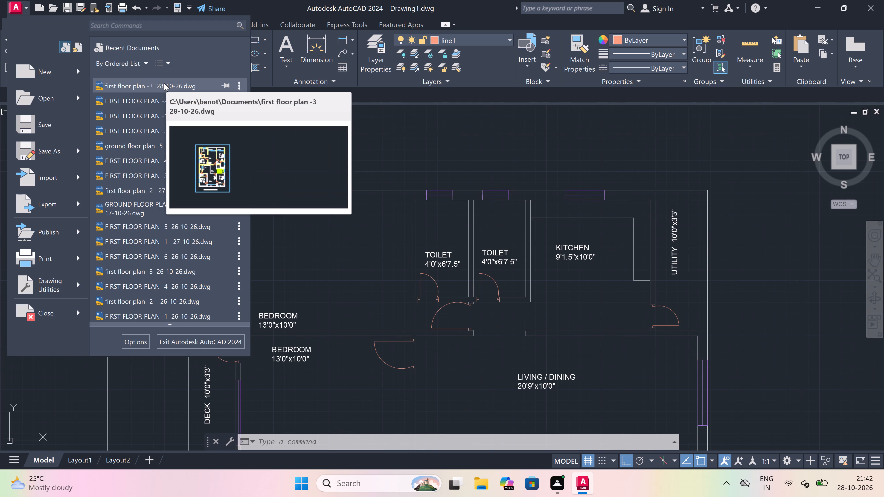
double_click(164, 83)
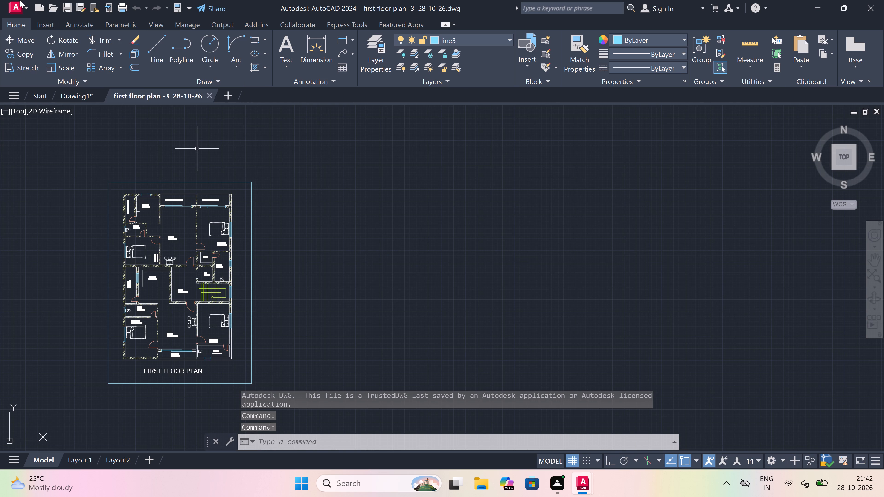
left_click(16, 7)
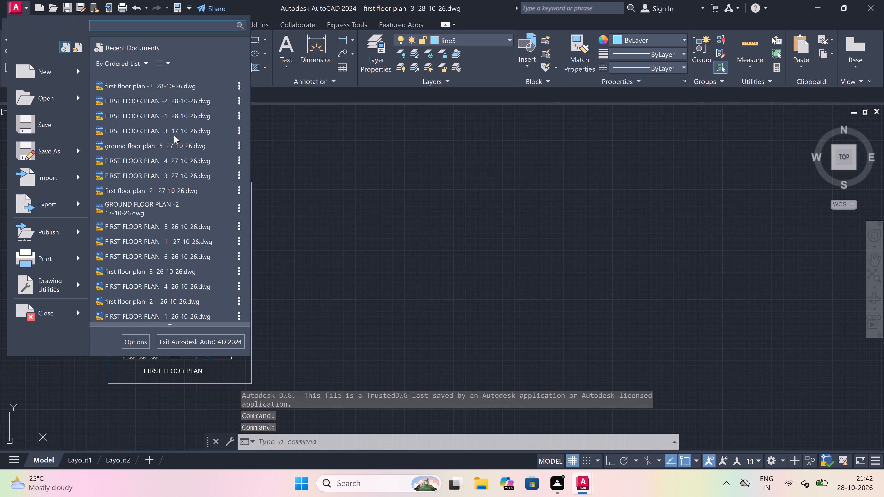
double_click(175, 101)
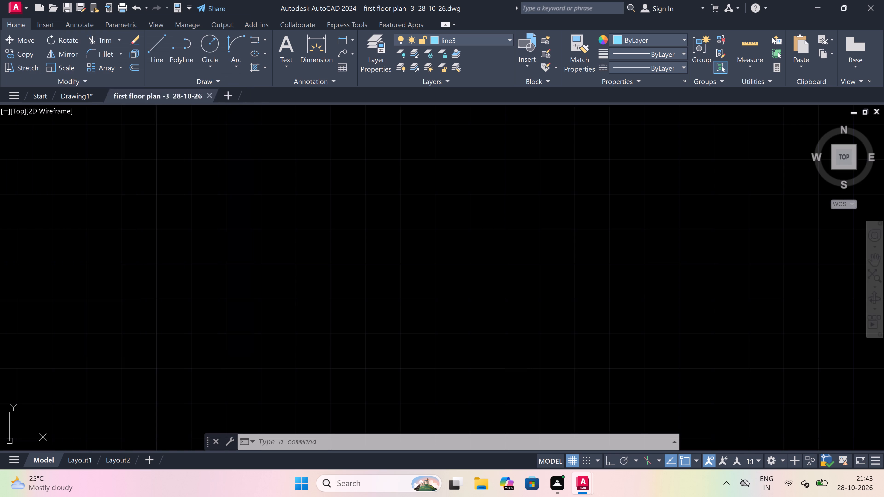
scroll(373, 281, "down", 3)
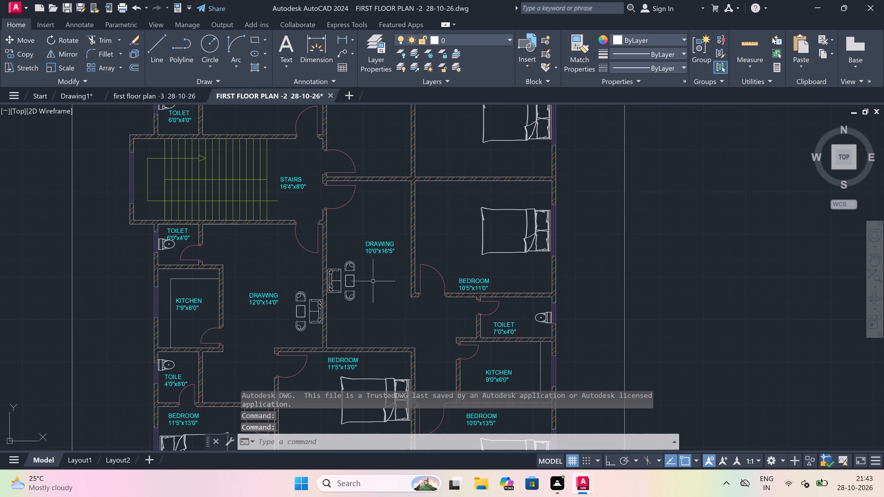
Open the recent drawing "FIRST FLOOR PLAN -3 17-10-26" and bring its northern bedrooms' furniture into view.
left_click(15, 6)
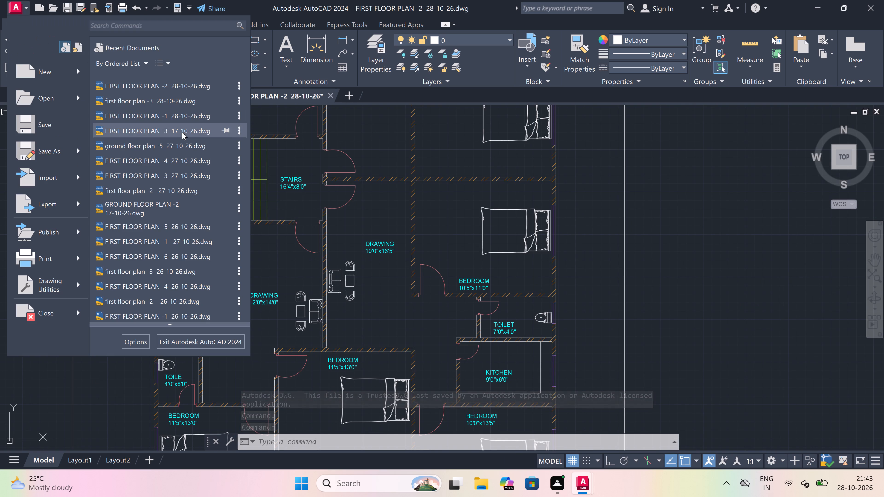
left_click(183, 129)
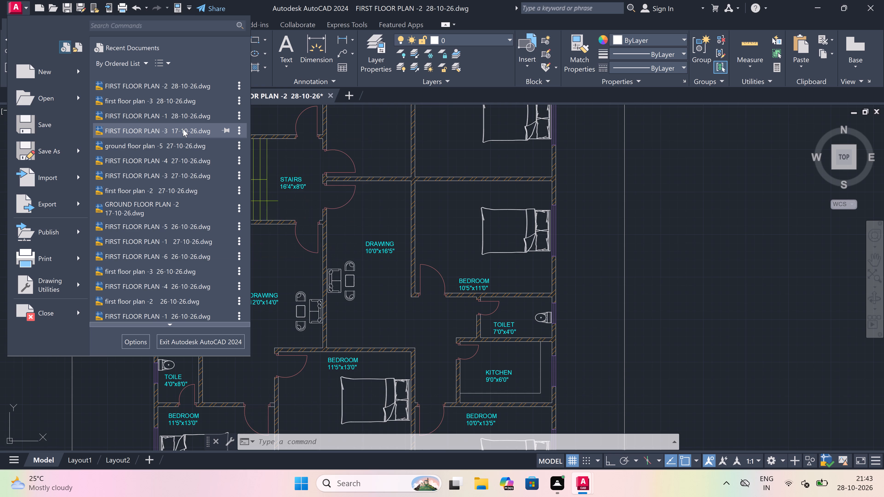
left_click(184, 129)
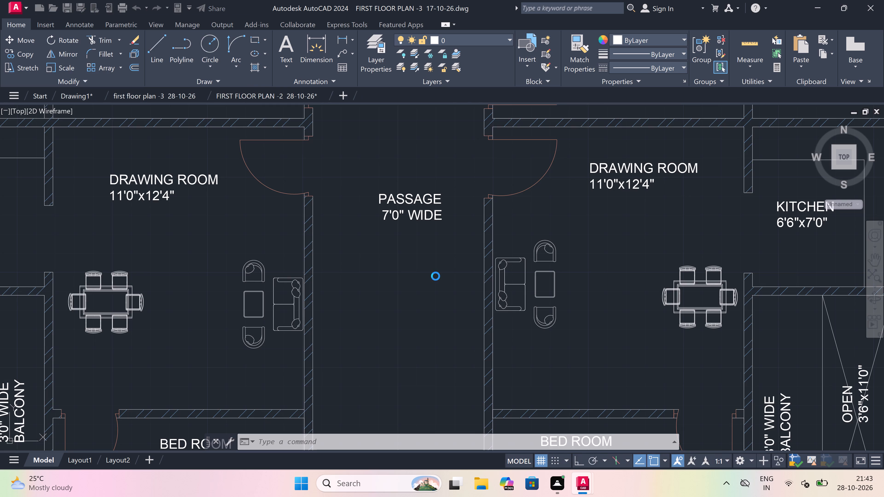
scroll(436, 276, "down", 4)
scroll(377, 270, "down", 2)
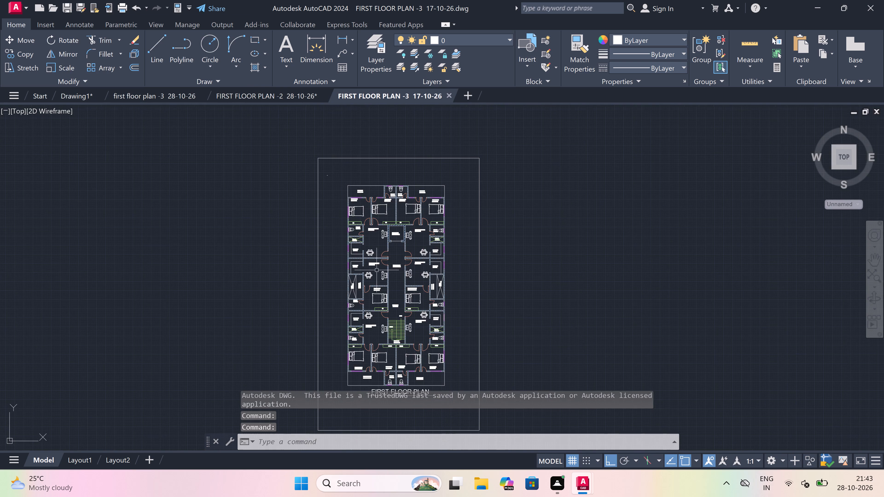
scroll(377, 270, "up", 4)
scroll(371, 271, "down", 4)
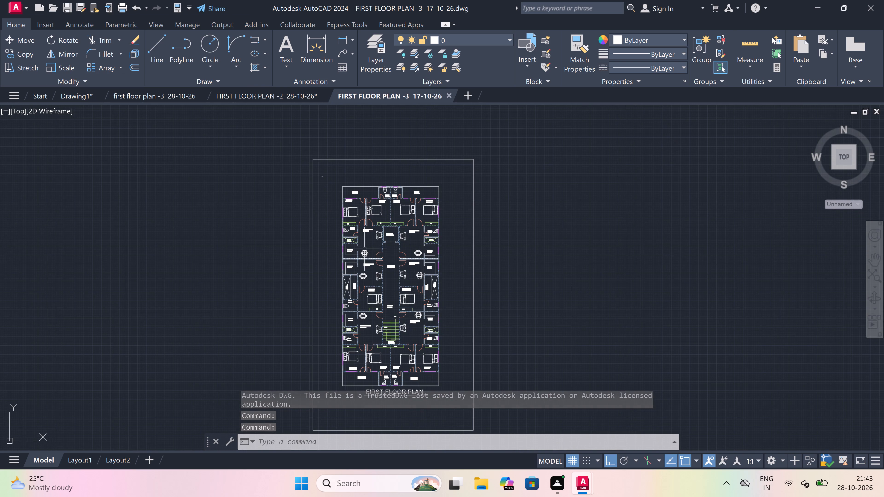
scroll(369, 197, "up", 2)
scroll(336, 231, "up", 2)
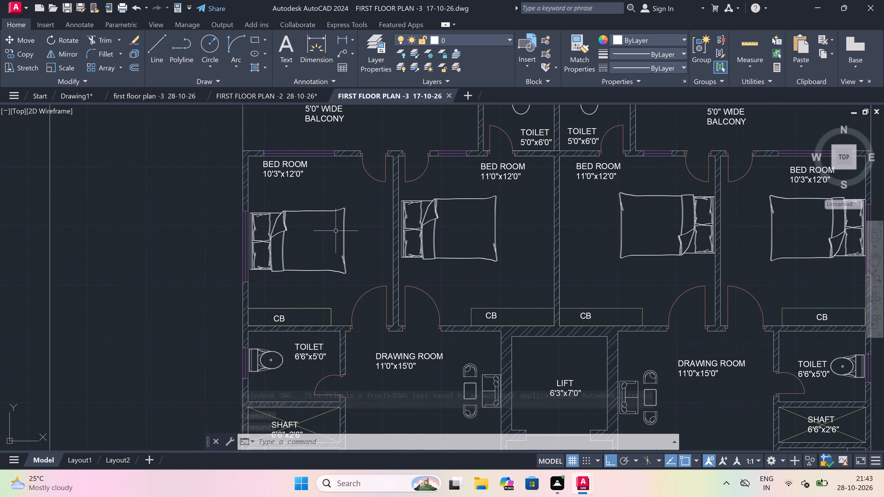
Copy the double bed in the western 11'0"x12'0" bedroom of the 17-10-26 plan to the clipboard.
scroll(347, 209, "up", 1)
scroll(348, 208, "down", 2)
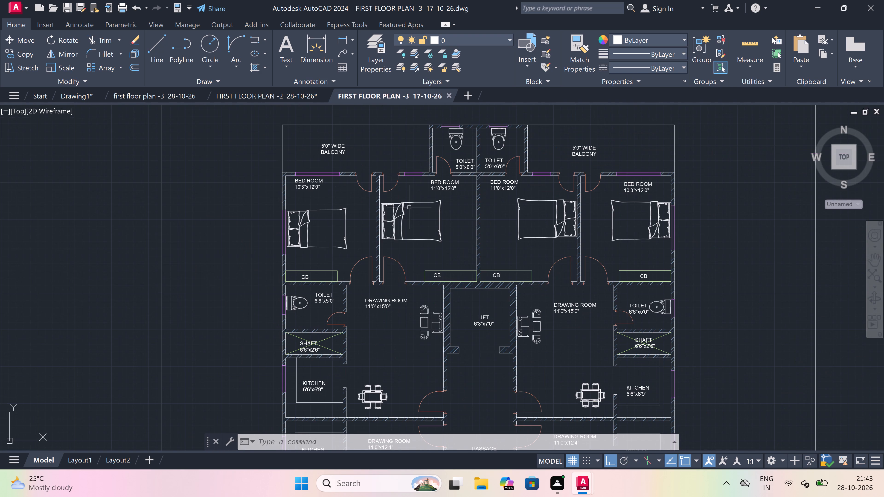
scroll(435, 207, "up", 2)
left_click_drag(473, 181, 459, 188)
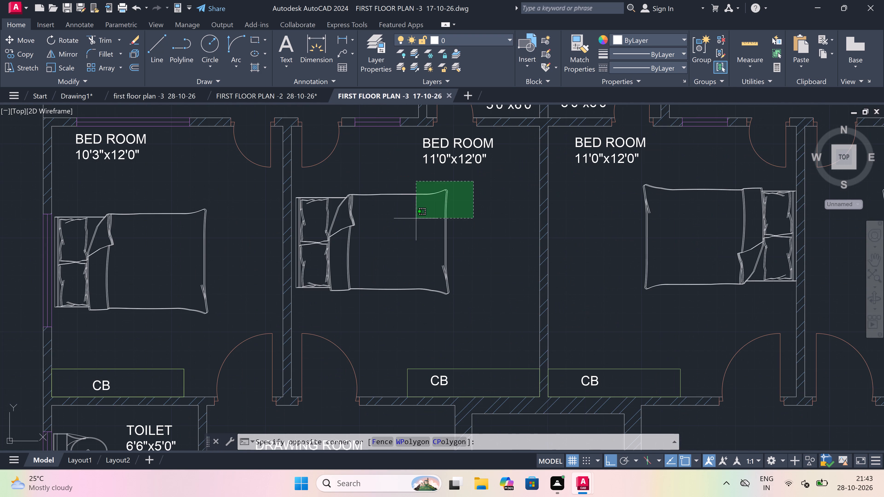
scroll(333, 290, "up", 1)
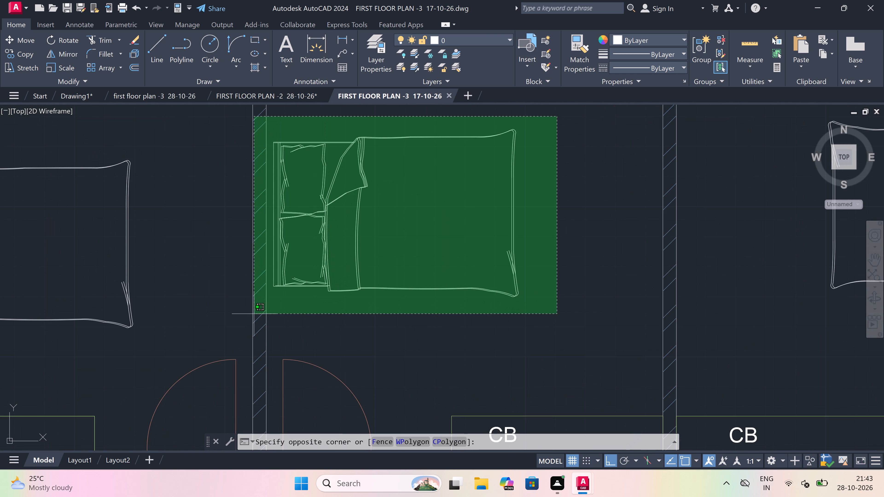
left_click_drag(271, 308, 295, 315)
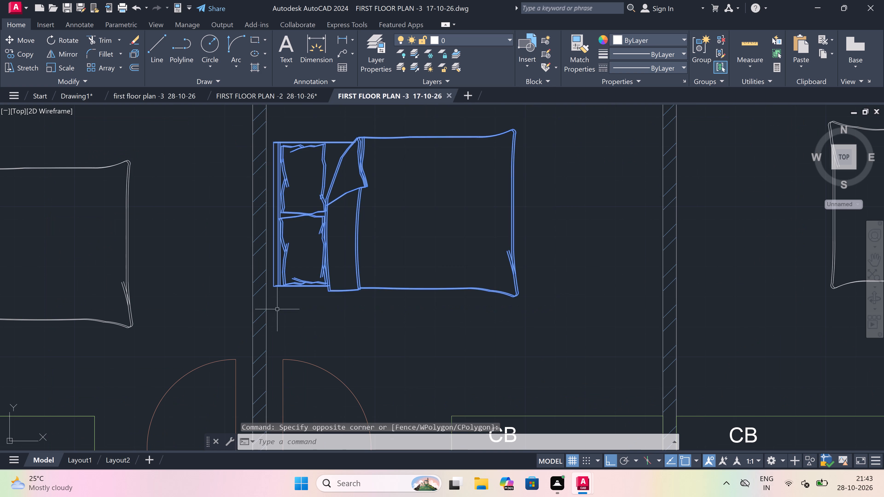
key("ctrl+c")
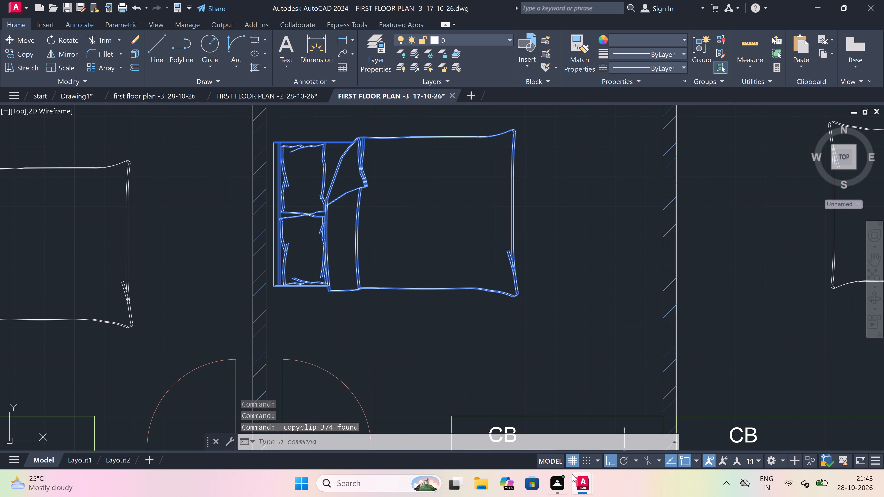
Switch to Drawing1 and paste the bed in the empty space west of the floor plan's border.
left_click_drag(415, 433, 414, 426)
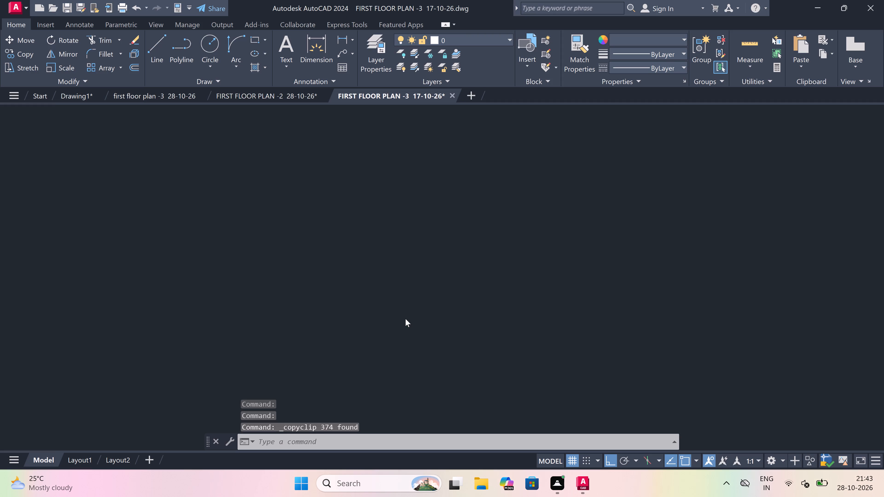
key("ctrl+v")
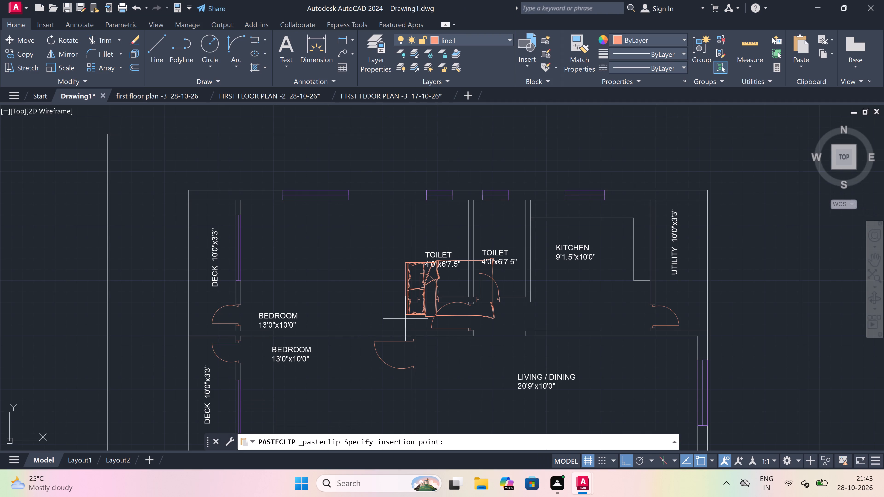
scroll(329, 248, "down", 4)
scroll(265, 249, "up", 2)
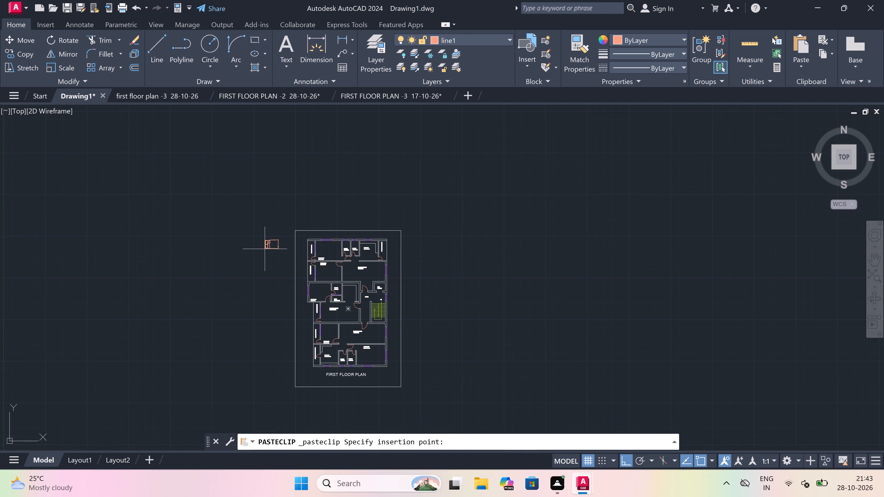
left_click(298, 263)
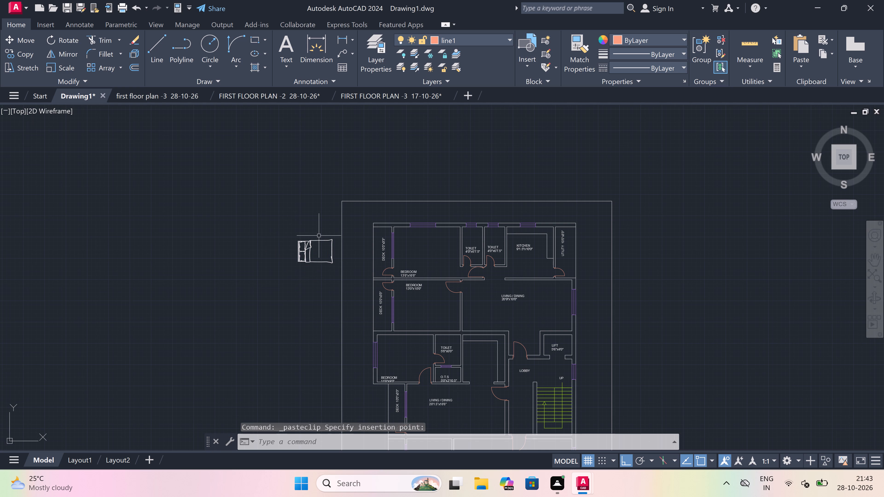
Copy the pasted bed by its headboard midpoint into the second 13'0"x10'0" bedroom from the north, against the deck-side wall.
scroll(327, 245, "up", 1)
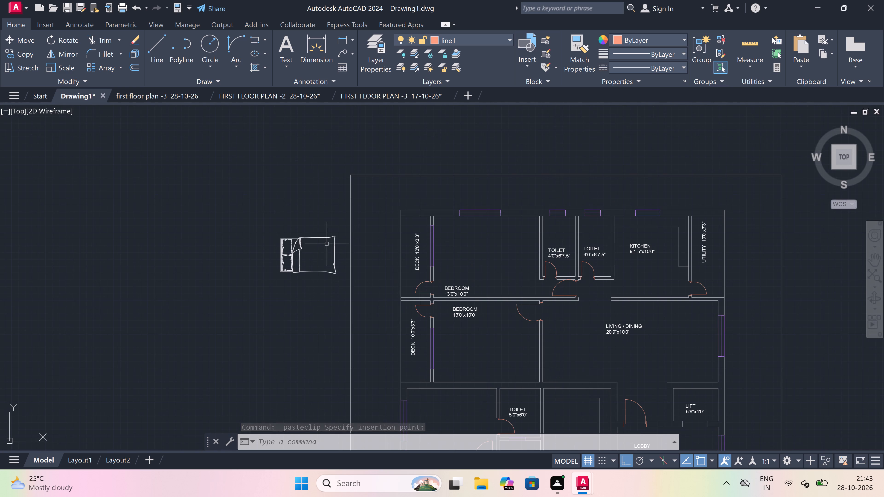
left_click_drag(343, 226, 324, 234)
left_click(235, 285)
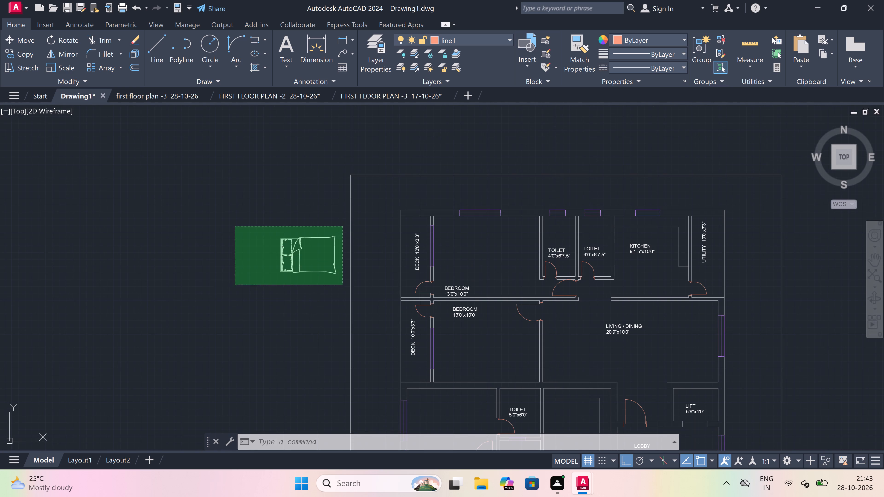
left_click(26, 52)
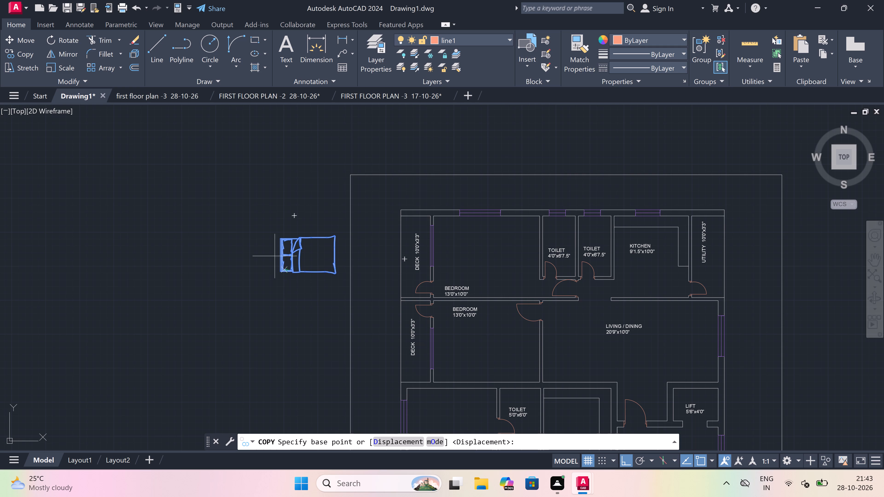
left_click_drag(281, 254, 299, 246)
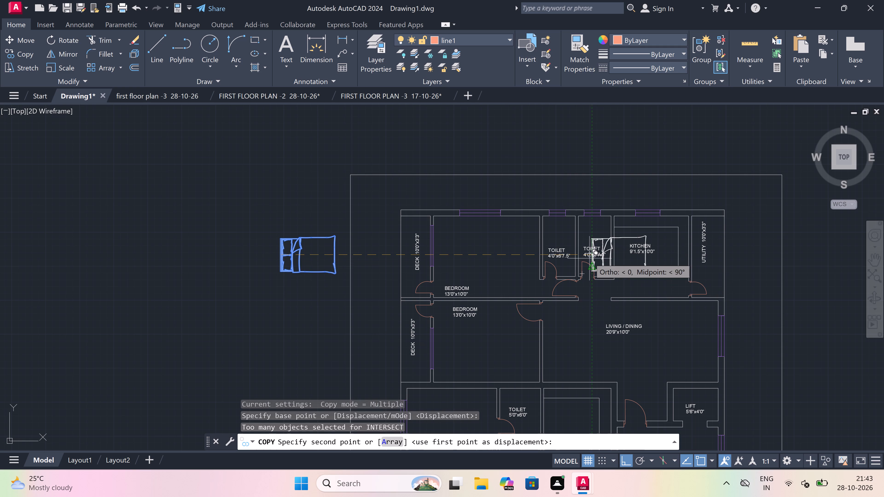
key("F8")
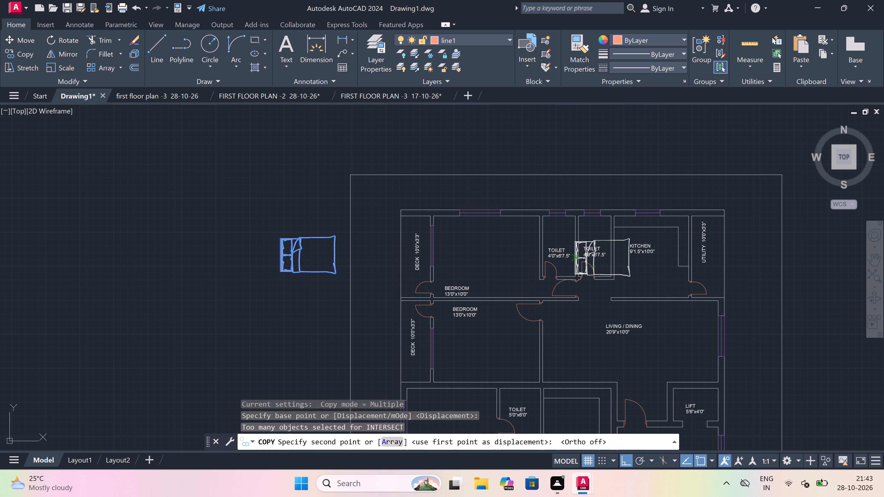
scroll(438, 357, "up", 2)
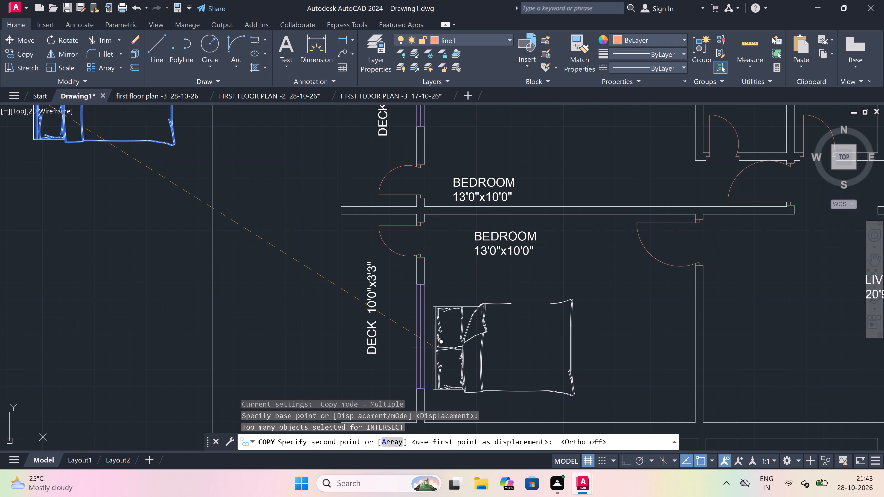
scroll(433, 343, "up", 2)
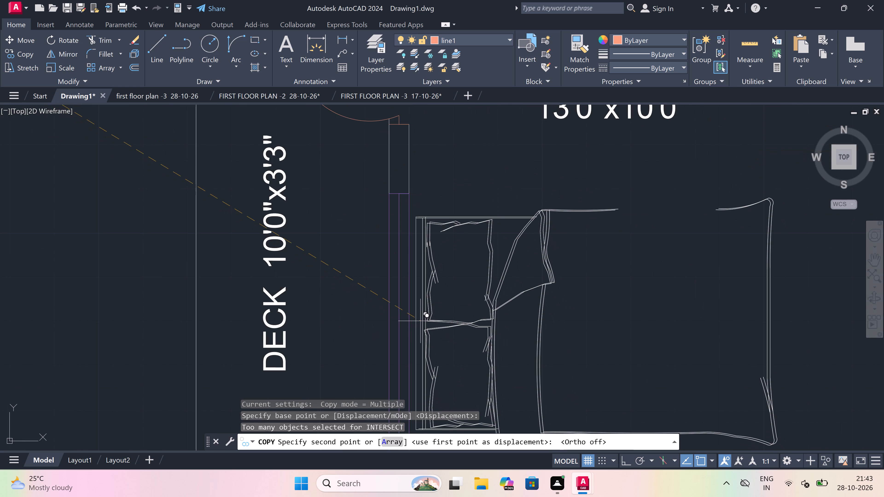
left_click(420, 321)
Place another copy of the bed in the southern 11'0"x10'0" bedroom, against its deck-side window wall.
scroll(421, 321, "down", 6)
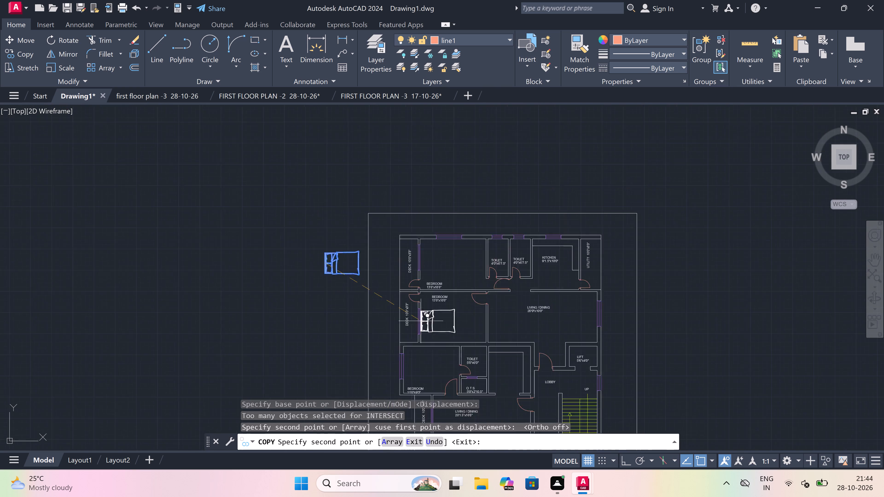
scroll(430, 281, "down", 2)
scroll(436, 336, "up", 2)
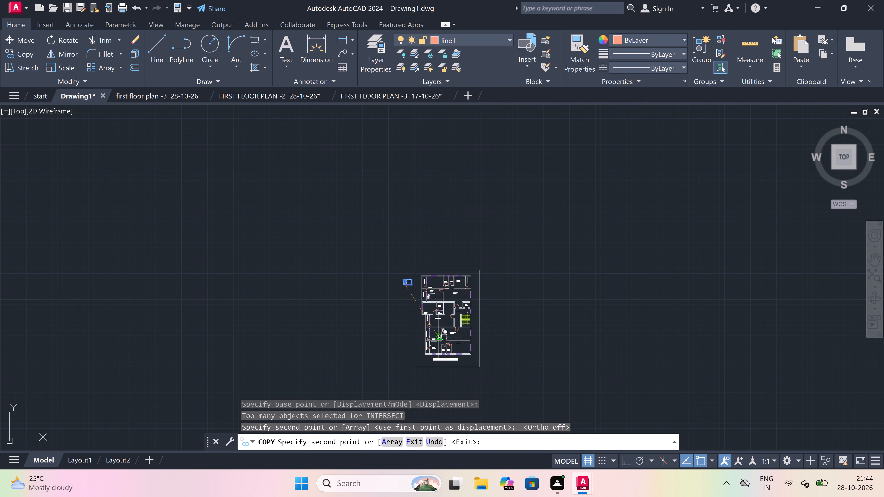
scroll(436, 336, "up", 2)
scroll(412, 307, "up", 3)
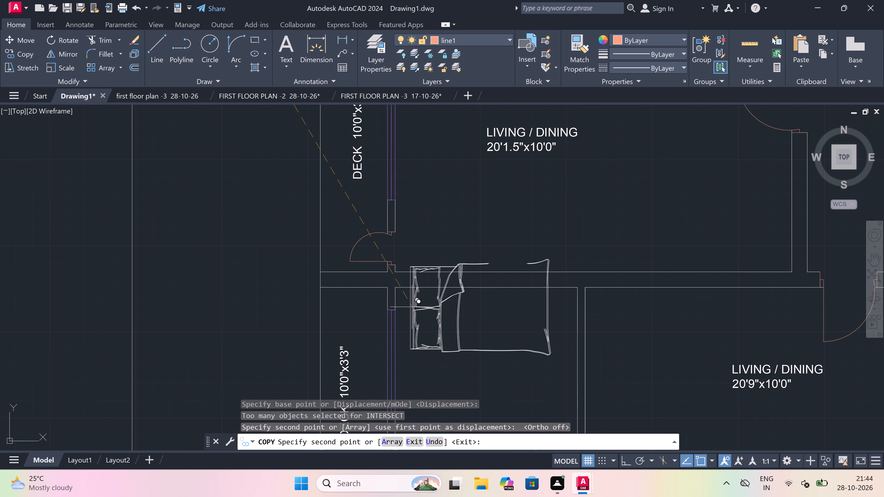
scroll(413, 306, "down", 4)
scroll(413, 336, "up", 4)
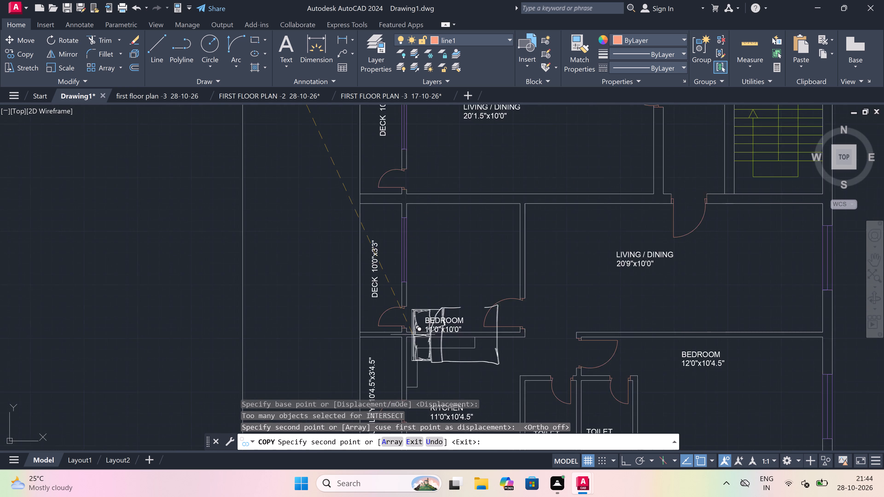
scroll(401, 182, "up", 1)
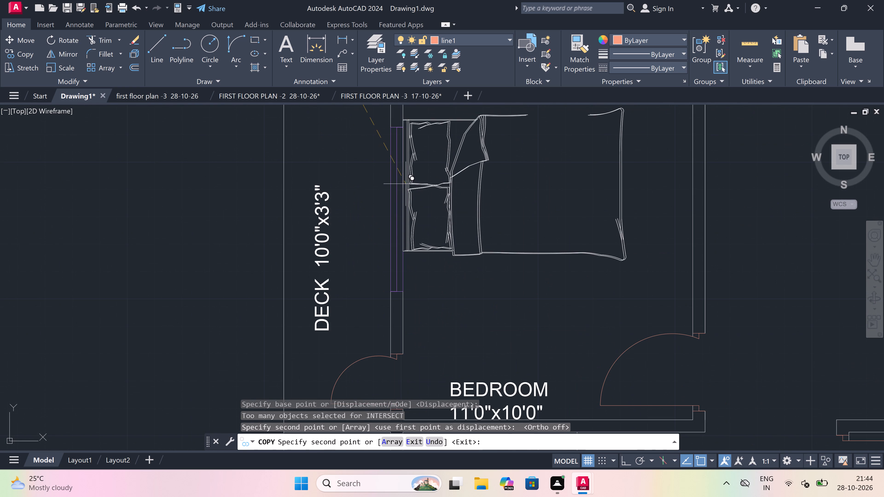
left_click(413, 191)
scroll(413, 191, "down", 5)
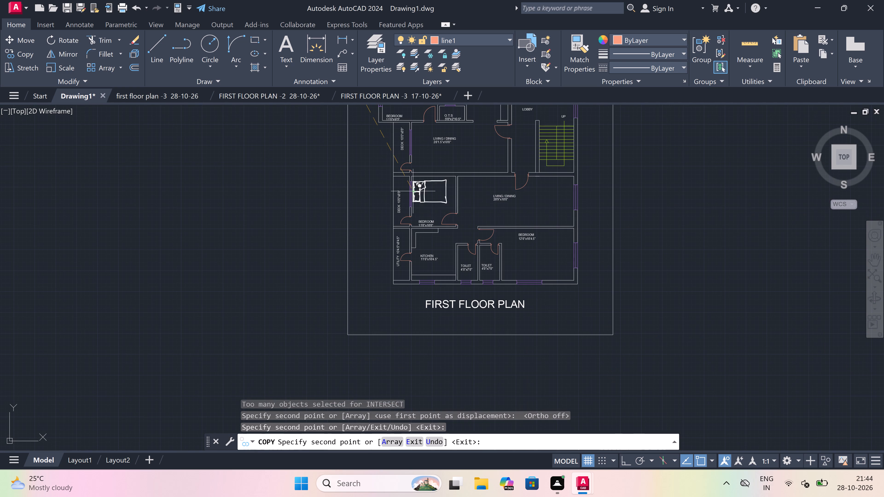
scroll(411, 226, "down", 3)
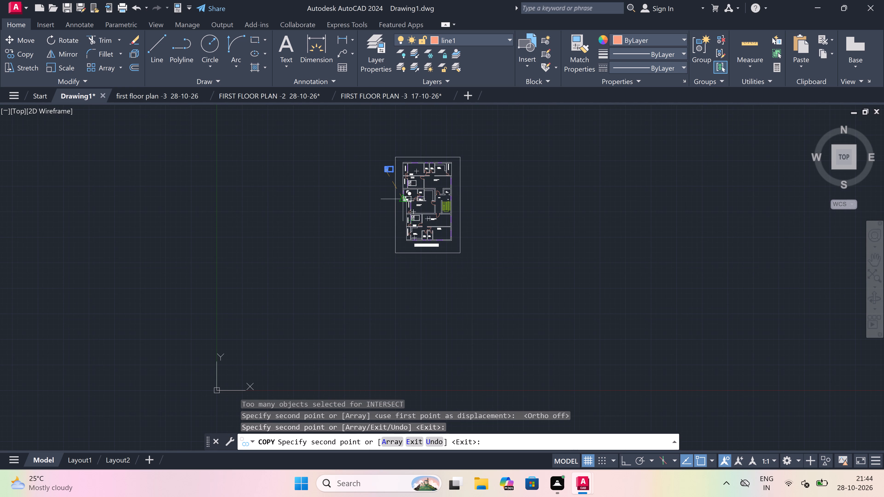
key("Escape")
Rotate the bed outside the plan by 270° so its headboard faces north.
scroll(387, 163, "up", 4)
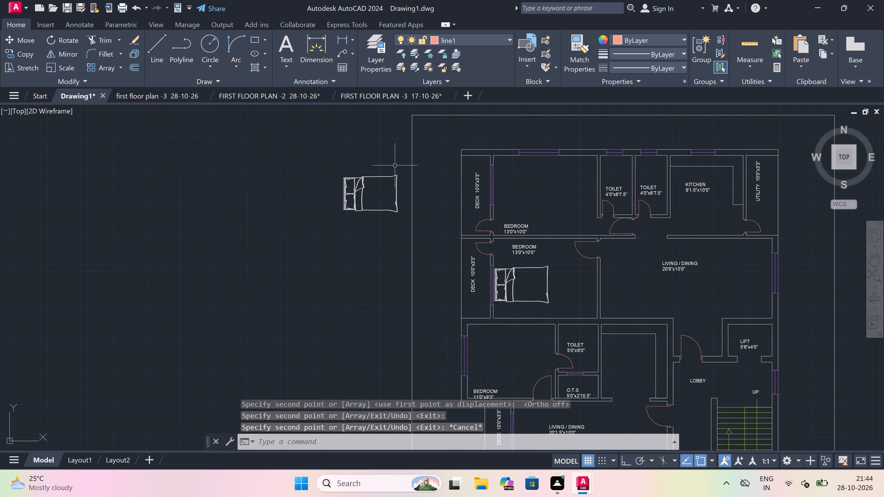
scroll(402, 169, "up", 1)
left_click_drag(402, 169, 400, 170)
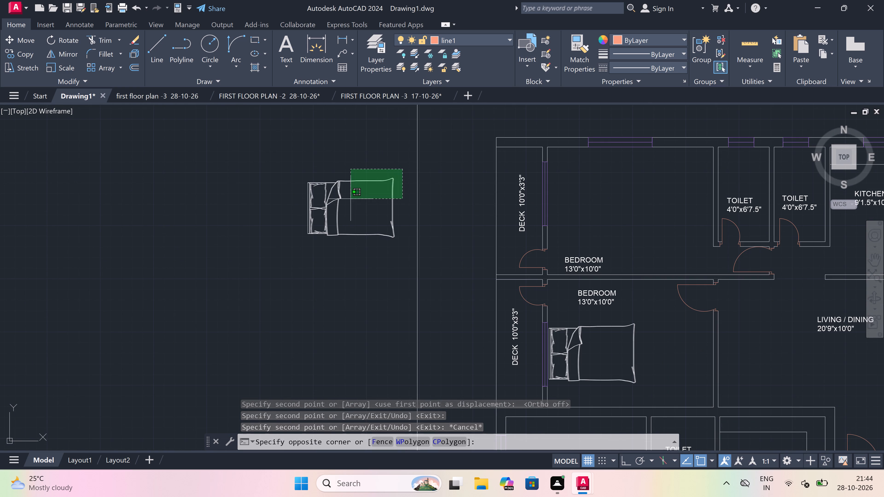
left_click(268, 299)
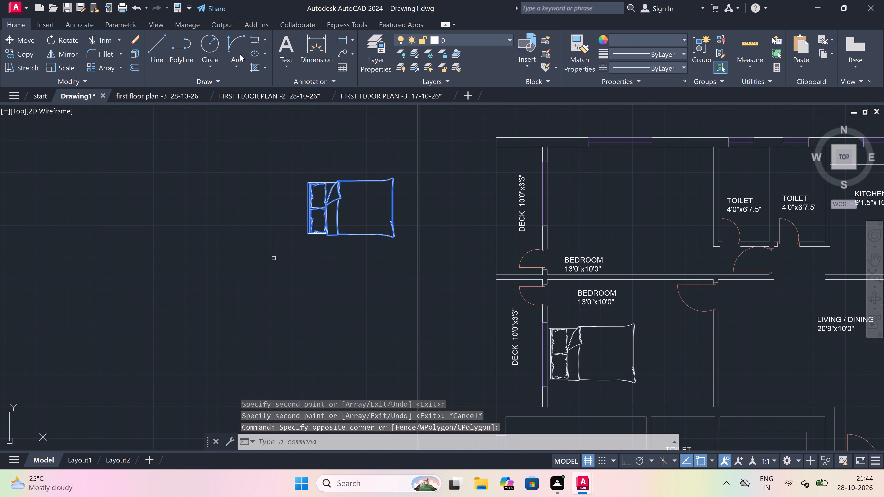
left_click(69, 39)
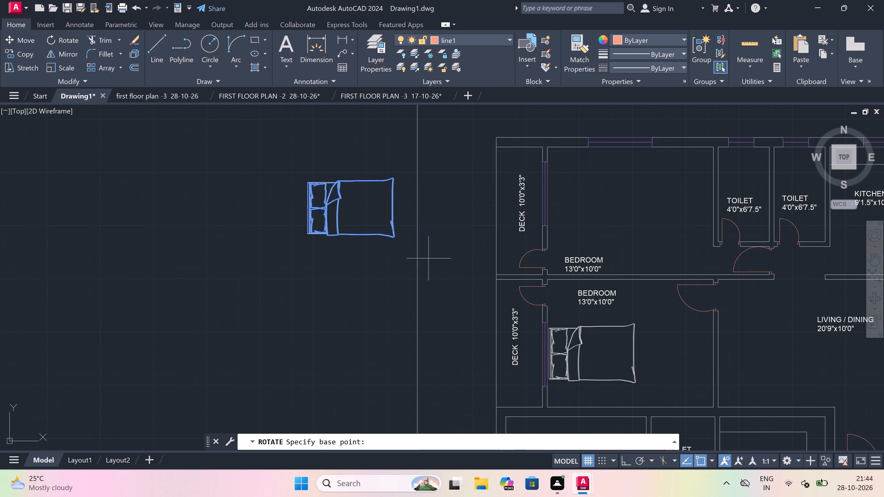
left_click_drag(373, 199, 369, 208)
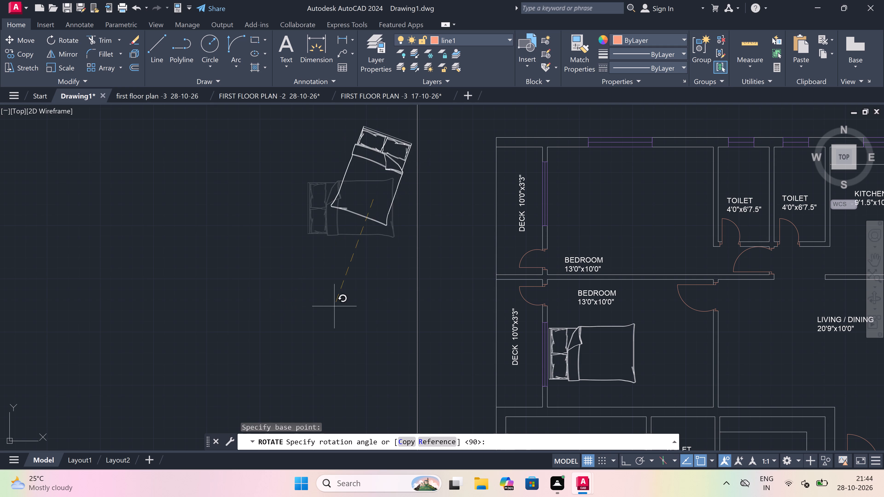
key("F8")
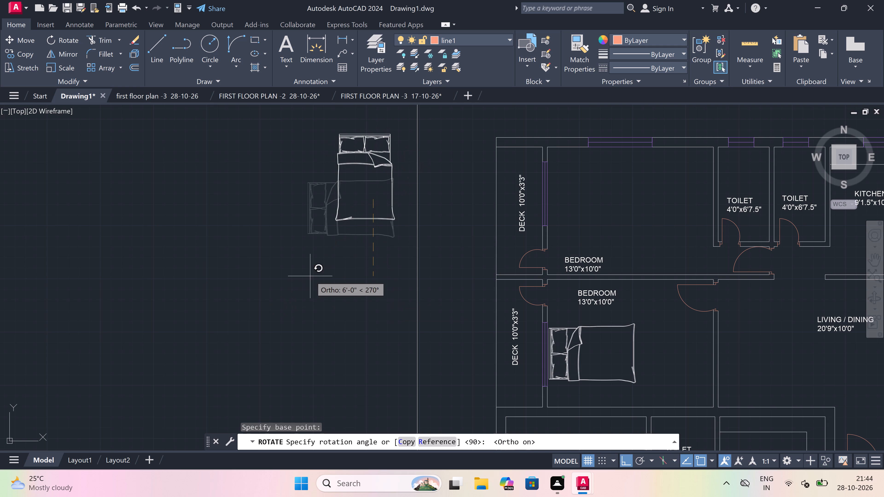
left_click(310, 276)
Move the north-facing bed by its headboard midpoint into the northernmost 13'0"x10'0" bedroom, just below the north wall window.
scroll(311, 275, "down", 2)
scroll(352, 195, "up", 1)
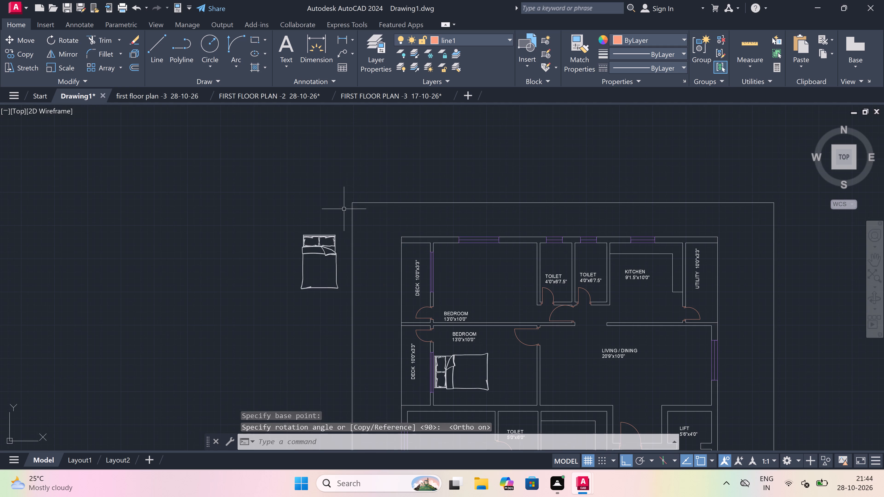
left_click_drag(343, 213, 326, 237)
left_click_drag(178, 352, 178, 346)
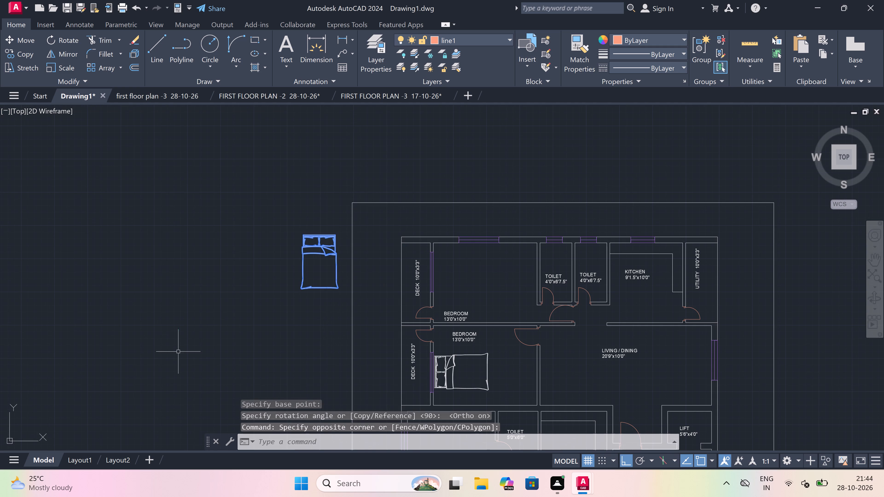
left_click_drag(26, 36, 32, 38)
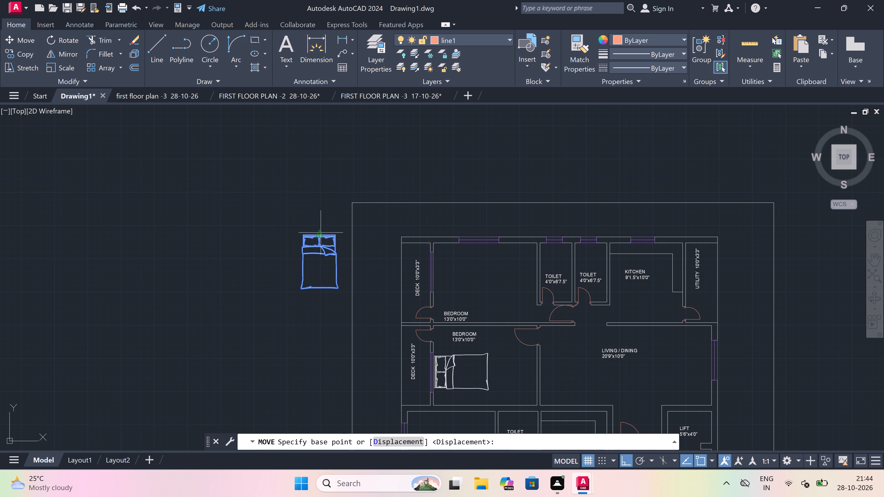
left_click_drag(321, 235, 342, 207)
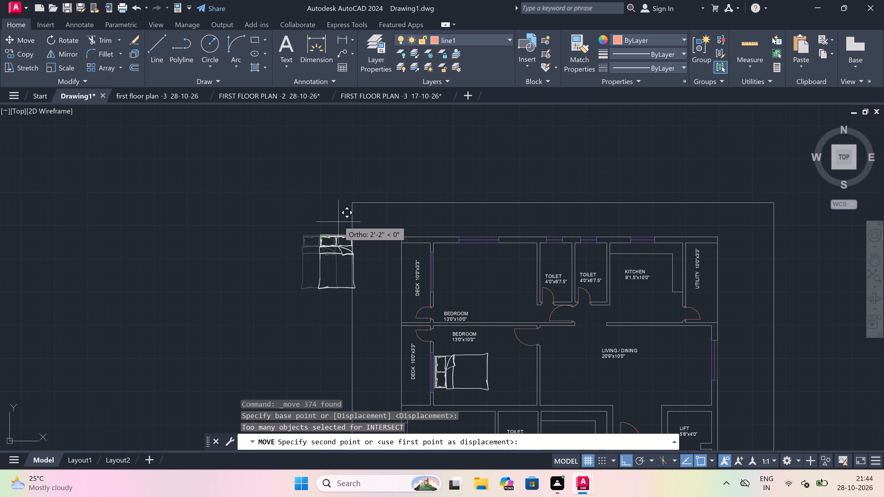
key("F8")
scroll(496, 246, "up", 1)
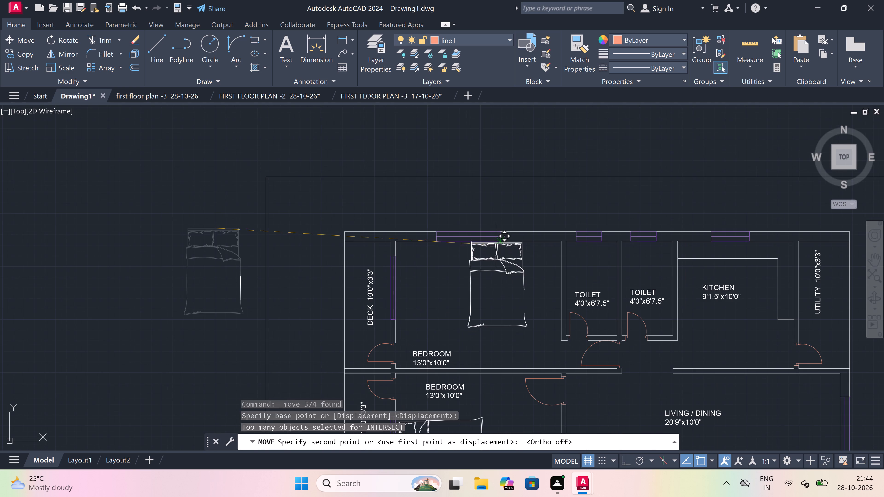
scroll(480, 247, "up", 3)
scroll(471, 221, "up", 1)
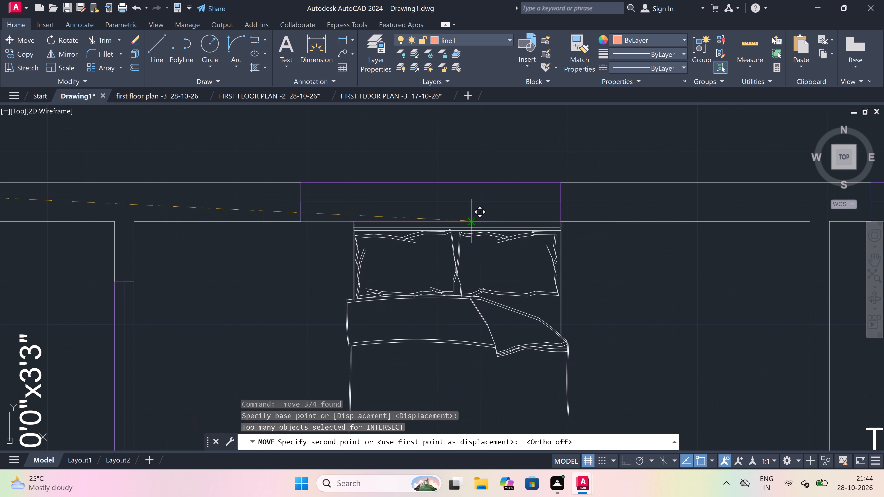
left_click(470, 228)
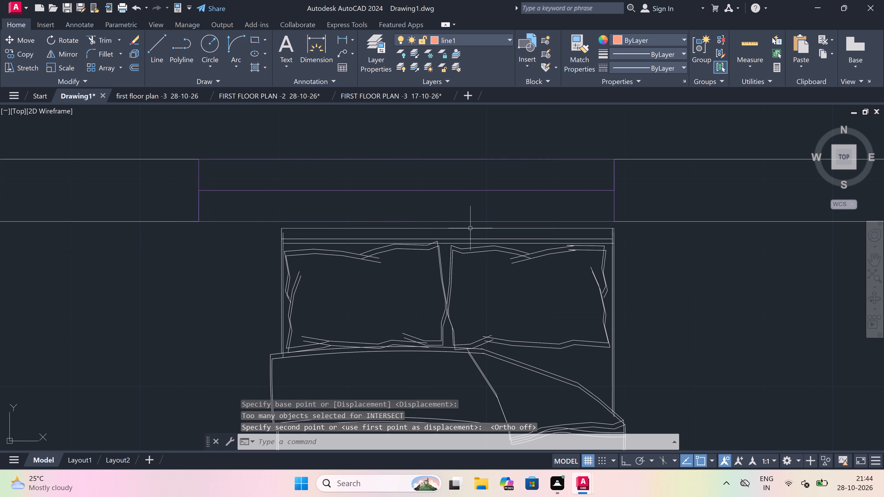
Shift the BEDROOM 11'0"x9'3" label slightly north so its text clears the room's south wall line.
scroll(402, 204, "down", 6)
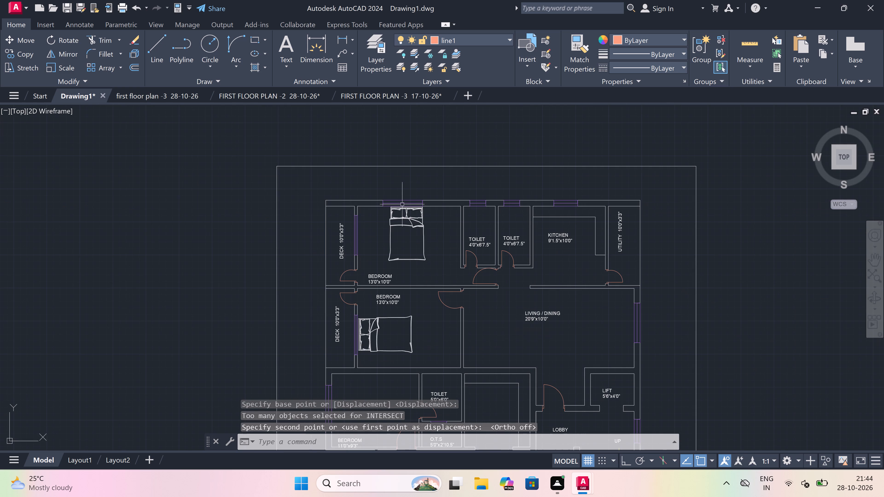
scroll(402, 204, "down", 2)
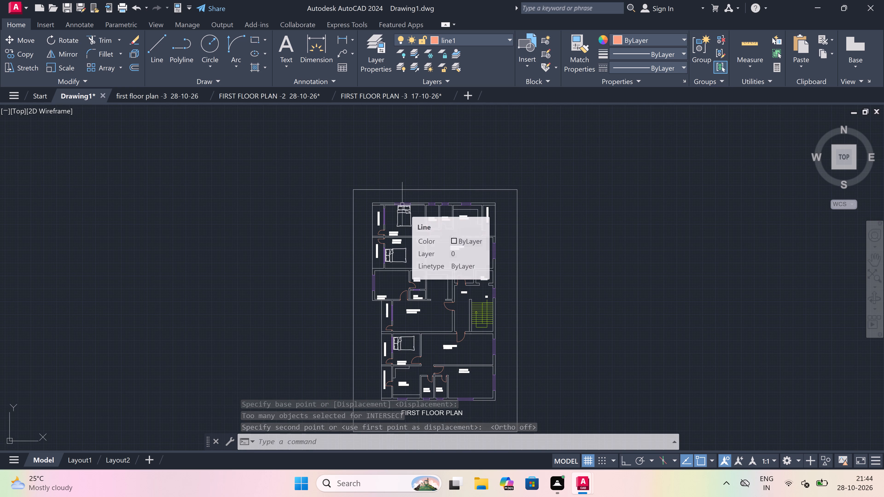
scroll(395, 265, "up", 2)
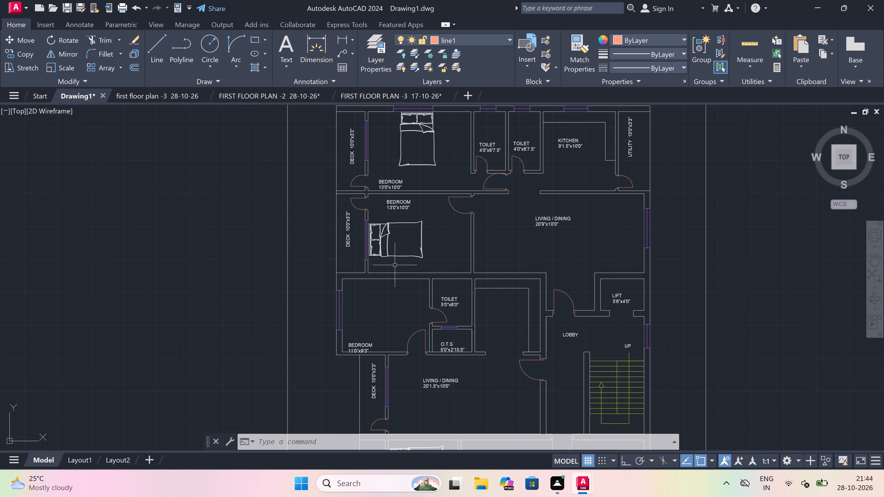
scroll(355, 339, "up", 2)
scroll(355, 339, "down", 2)
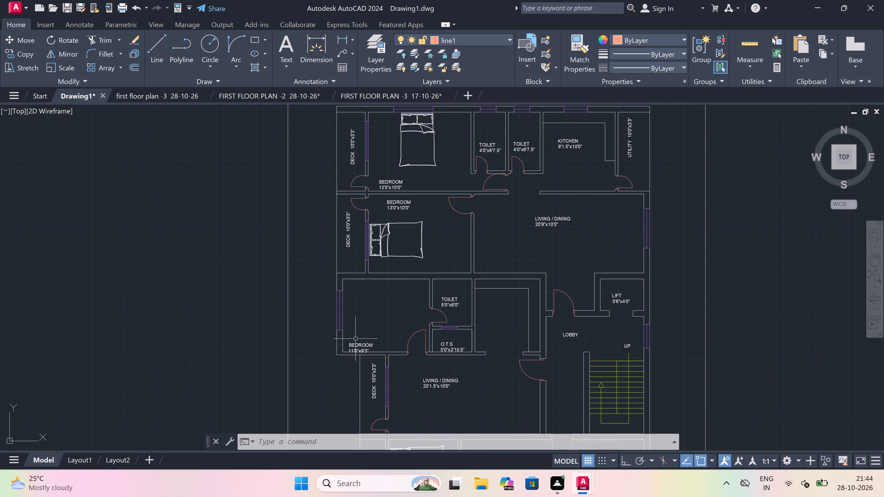
scroll(352, 354, "up", 3)
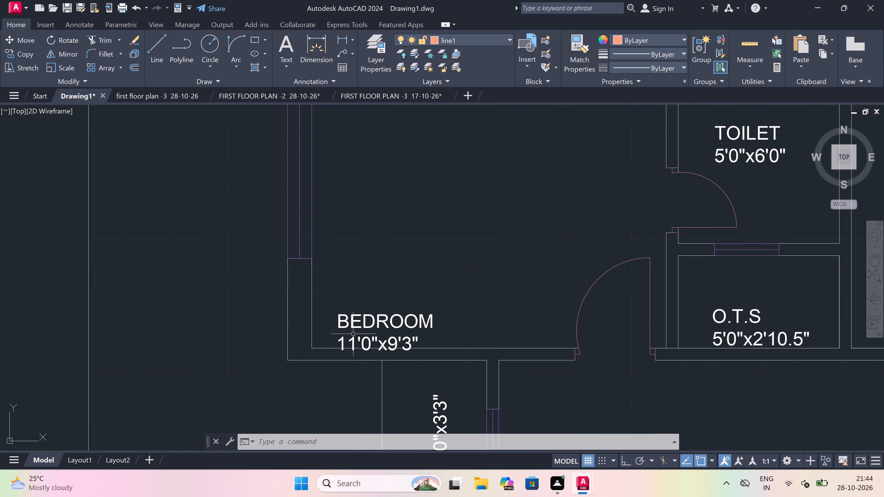
left_click(354, 316)
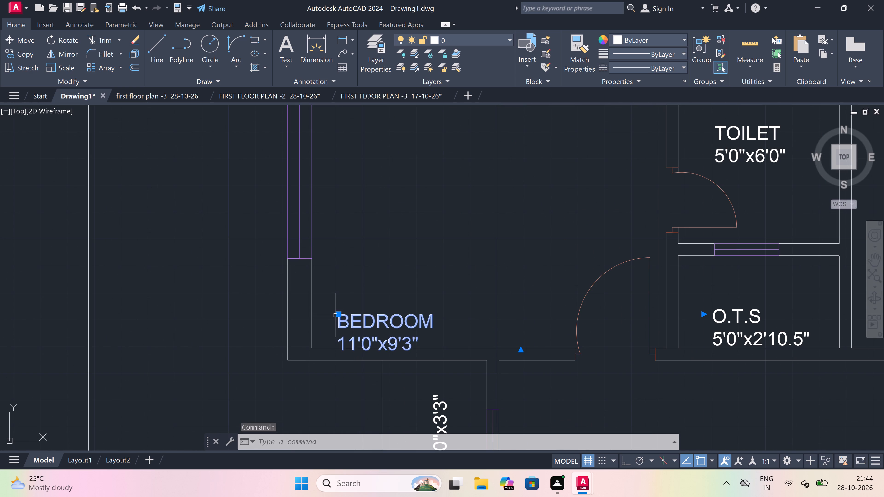
left_click(336, 314)
left_click(337, 302)
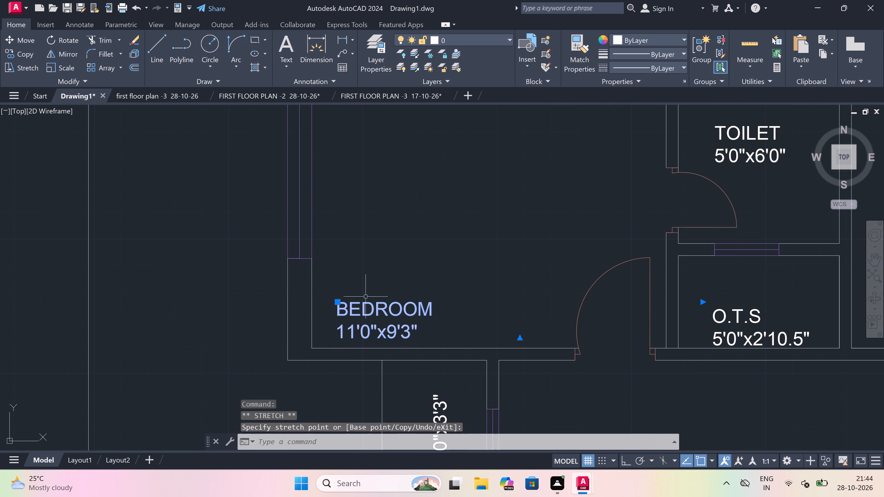
key("Escape")
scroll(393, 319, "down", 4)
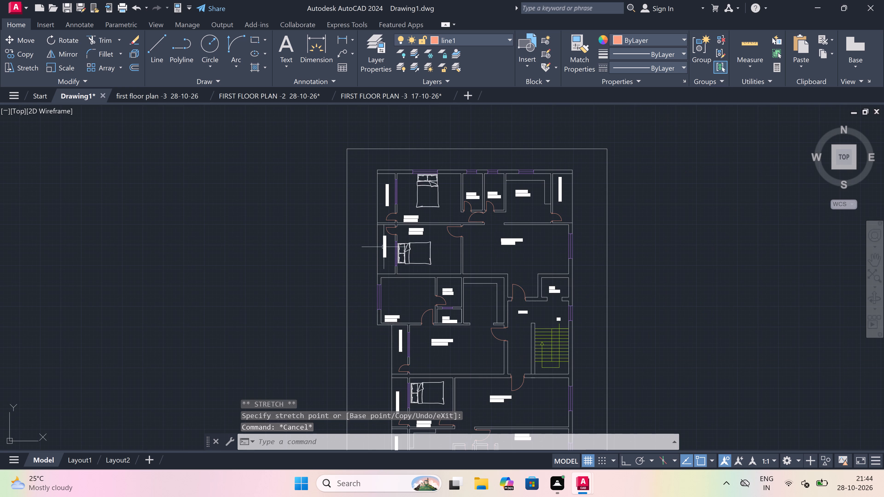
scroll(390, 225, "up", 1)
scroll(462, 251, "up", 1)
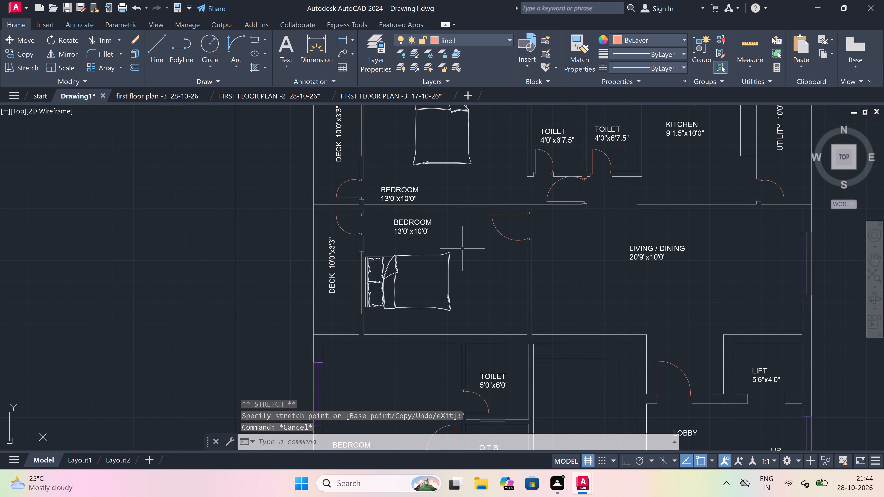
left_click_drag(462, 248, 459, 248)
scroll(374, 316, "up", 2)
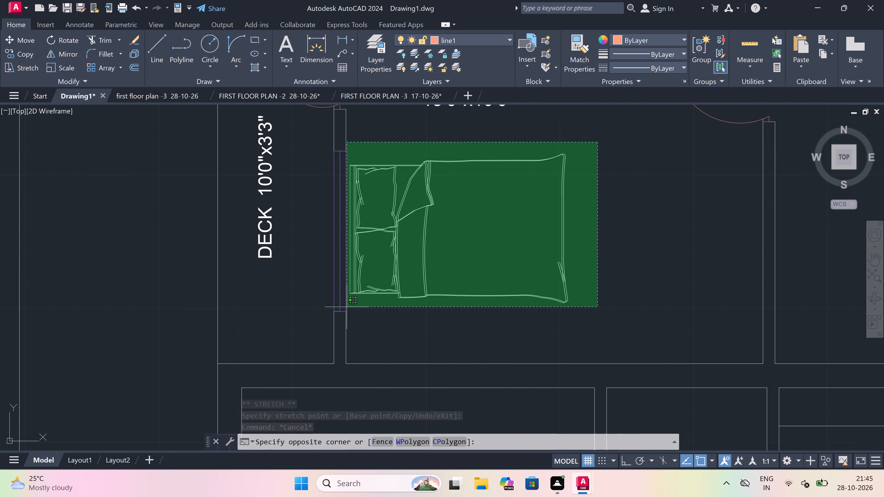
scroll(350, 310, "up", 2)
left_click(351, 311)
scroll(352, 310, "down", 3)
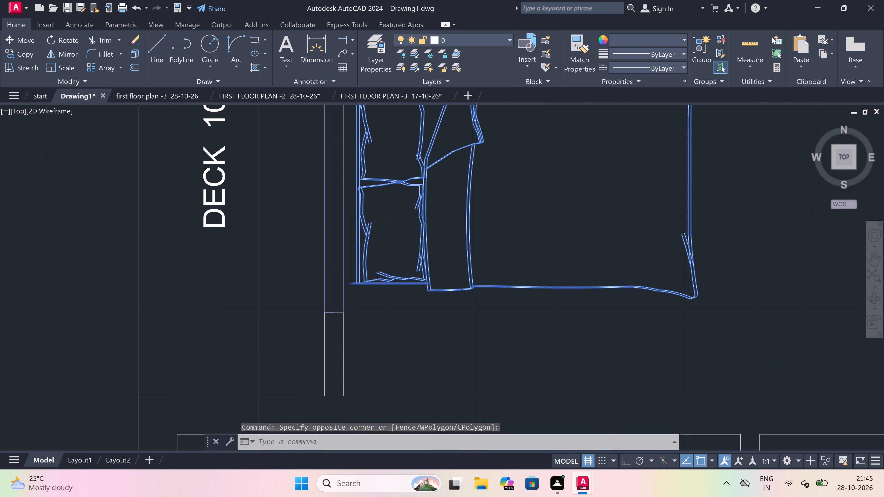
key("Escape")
Copy the bed from the second 13'0"x10'0" bedroom by its headboard midpoint into the 11'0"x9'3" bedroom, against its west window wall.
left_click_drag(516, 206, 514, 207)
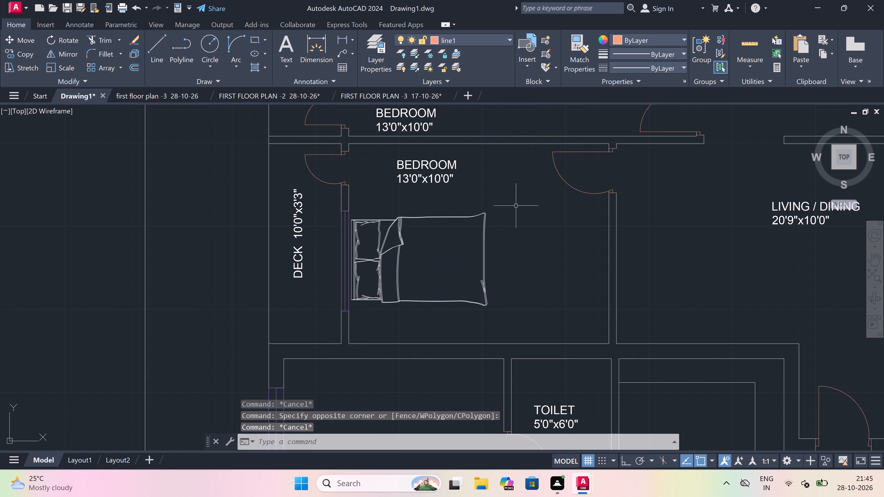
left_click_drag(514, 207, 460, 234)
scroll(385, 330, "up", 2)
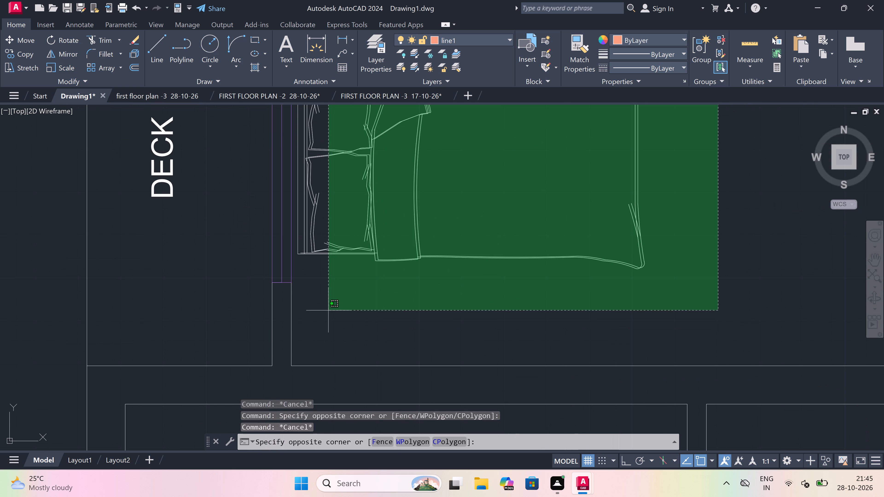
scroll(305, 301, "up", 2)
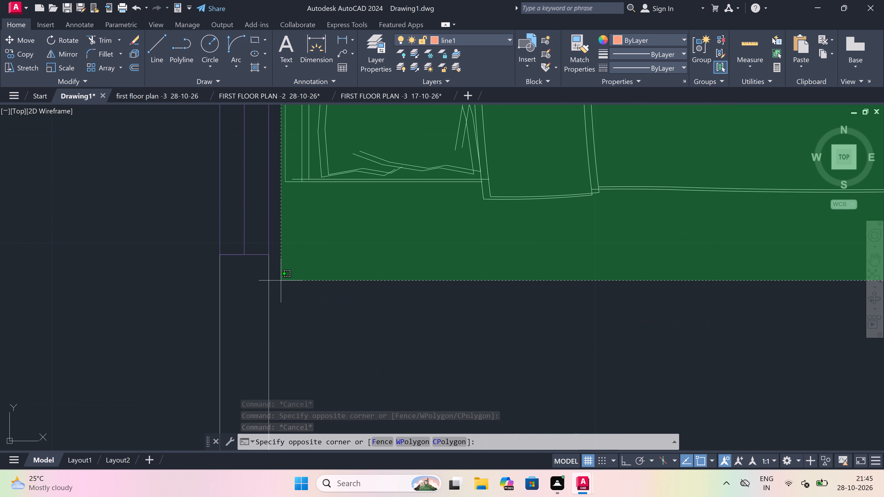
left_click(281, 276)
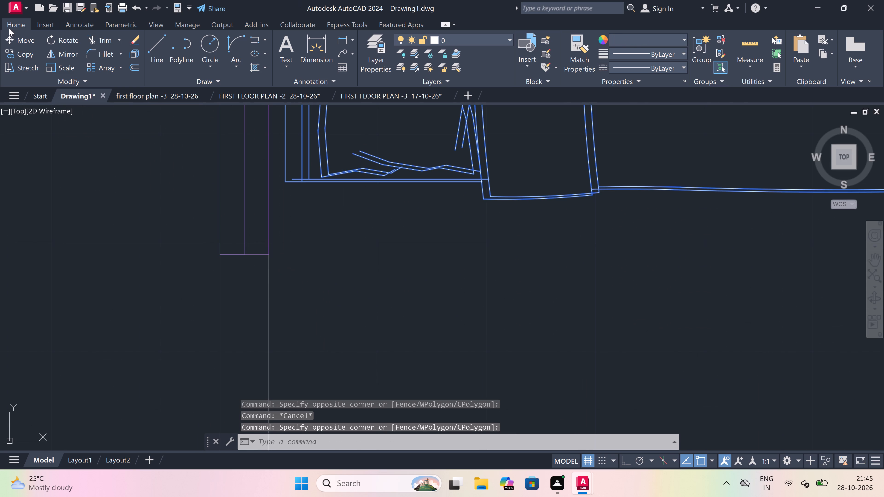
left_click_drag(20, 52, 67, 69)
scroll(337, 333, "down", 4)
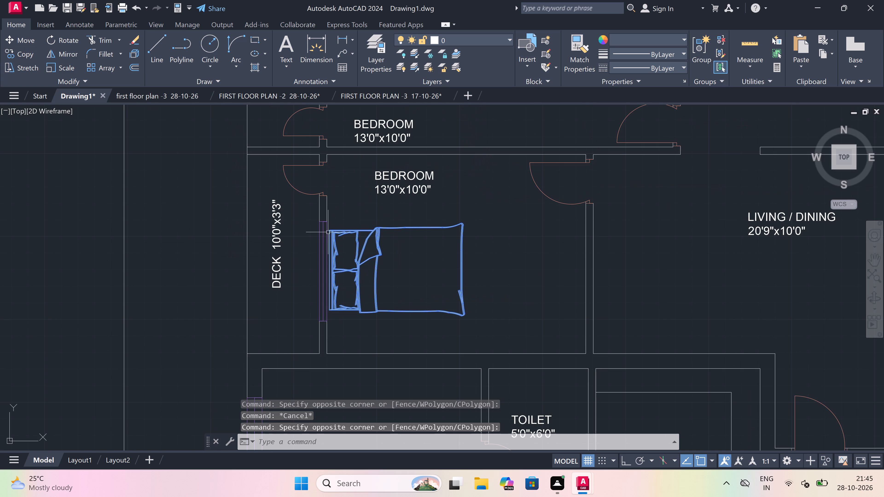
scroll(335, 268, "up", 3)
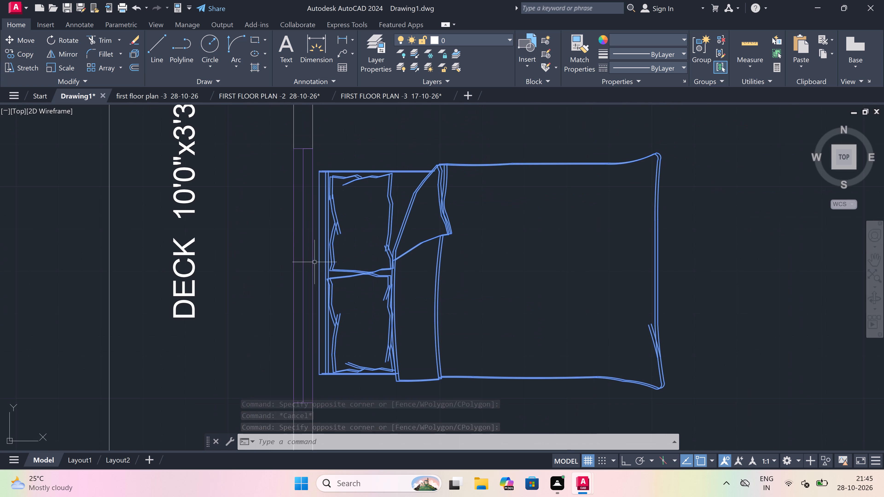
left_click(25, 52)
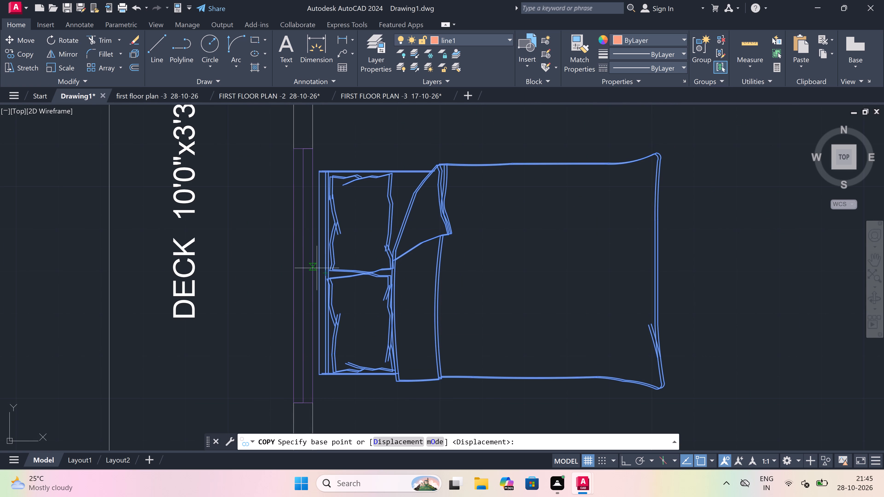
left_click_drag(318, 268, 351, 251)
scroll(513, 202, "down", 5)
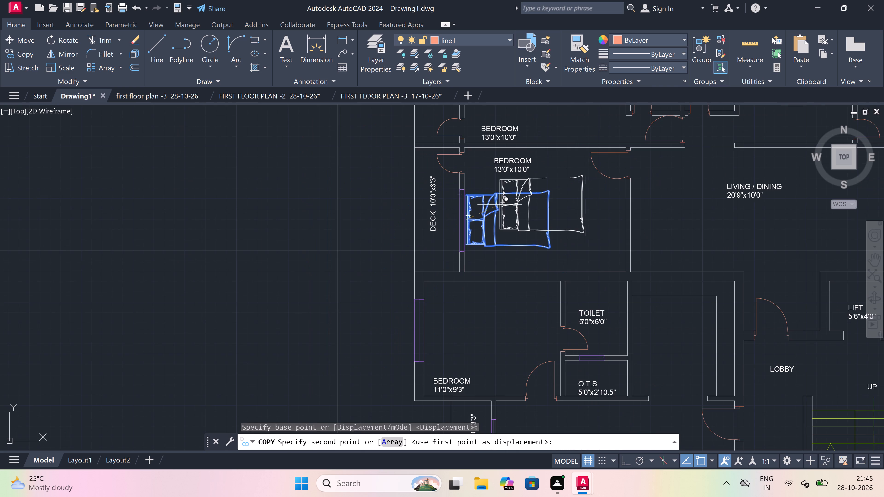
scroll(482, 283, "up", 2)
scroll(455, 192, "up", 3)
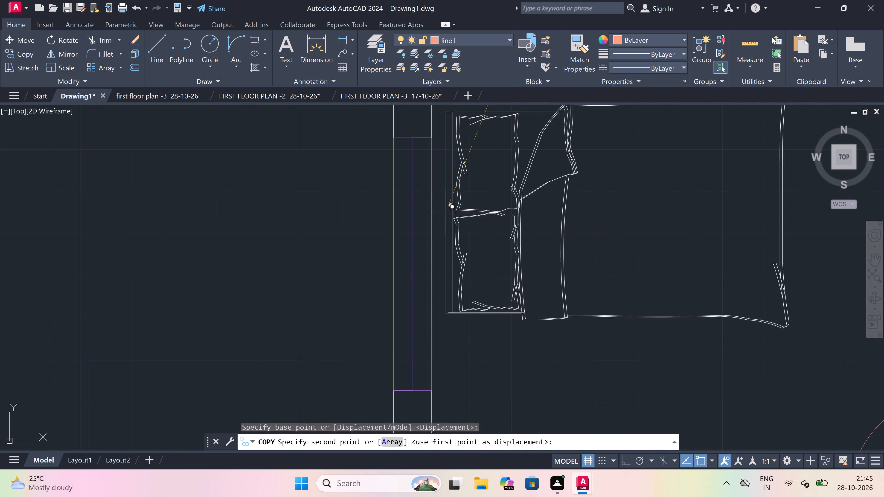
scroll(436, 254, "up", 2)
left_click(441, 251)
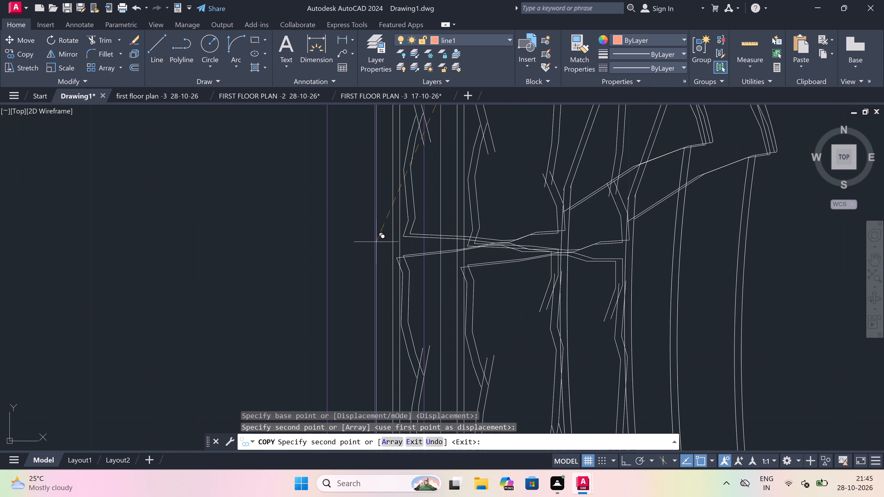
Place another copy of the bed in the empty space east of the plan's border, level with the southern rooms.
scroll(359, 211, "down", 11)
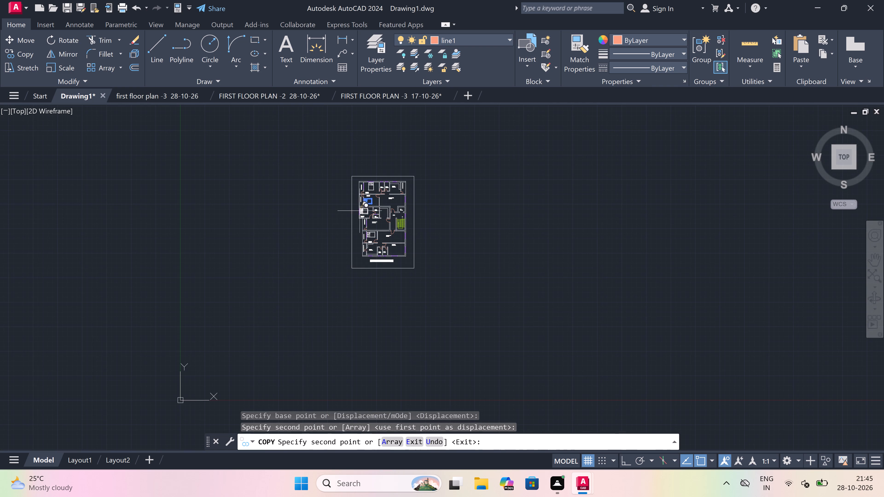
scroll(382, 243, "up", 3)
scroll(338, 254, "up", 1)
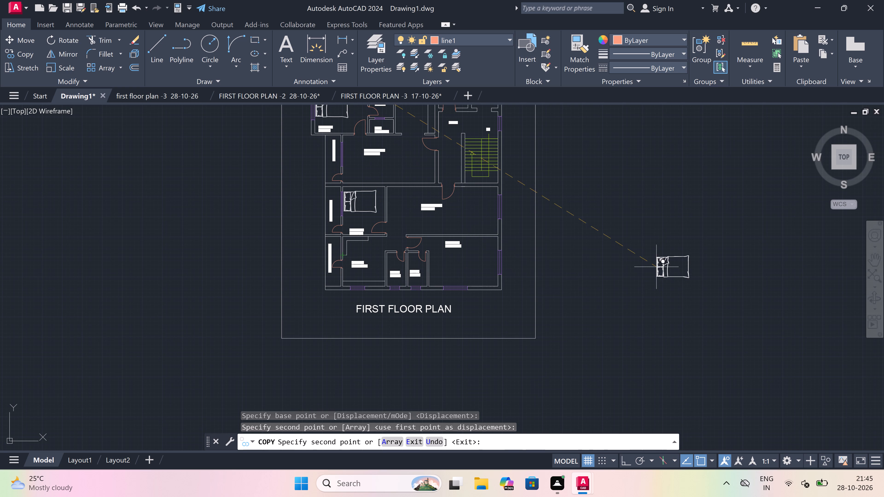
left_click(589, 260)
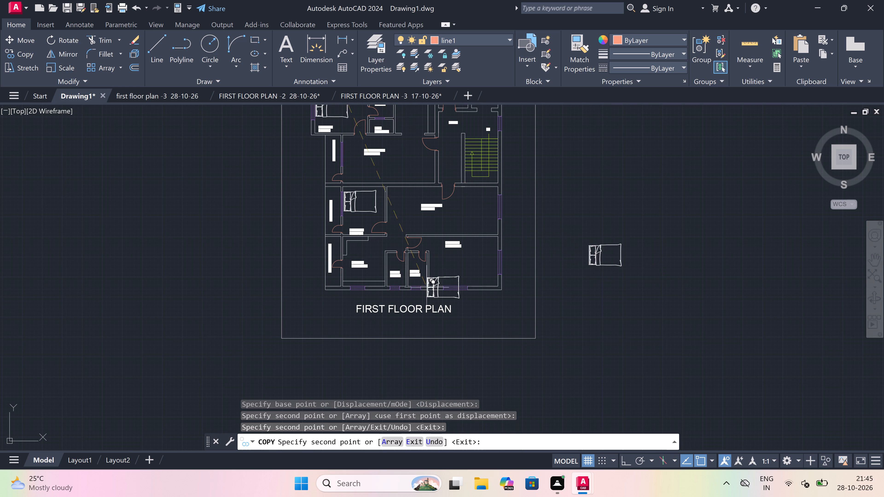
key("Escape")
Rotate the spare bed east of the plan border 90° counterclockwise so its headboard faces south.
scroll(419, 286, "down", 3)
scroll(467, 280, "up", 3)
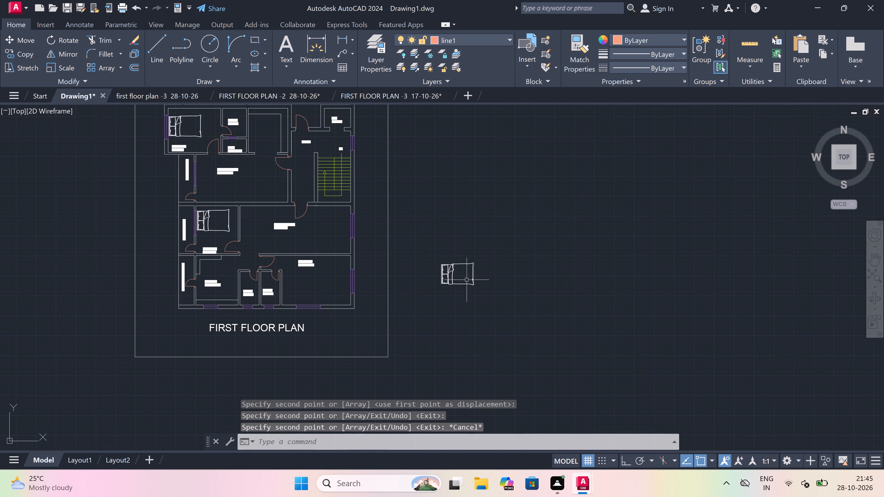
scroll(467, 280, "up", 1)
left_click_drag(509, 236, 506, 238)
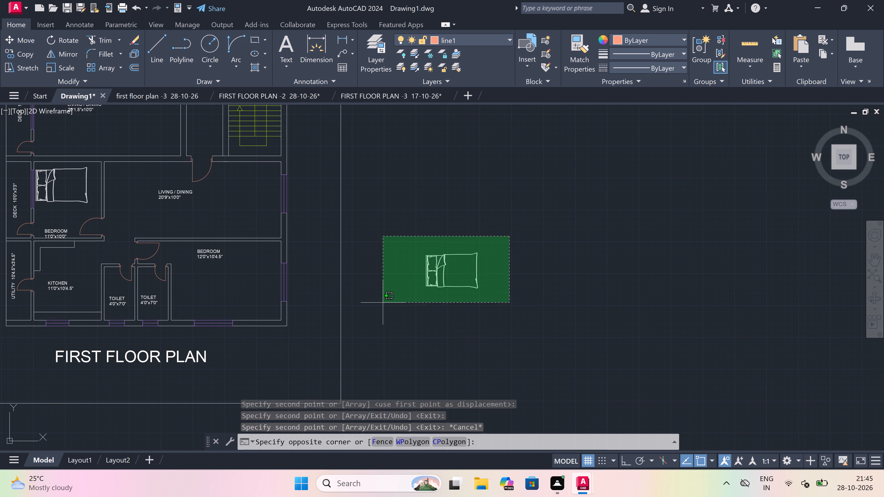
left_click(381, 307)
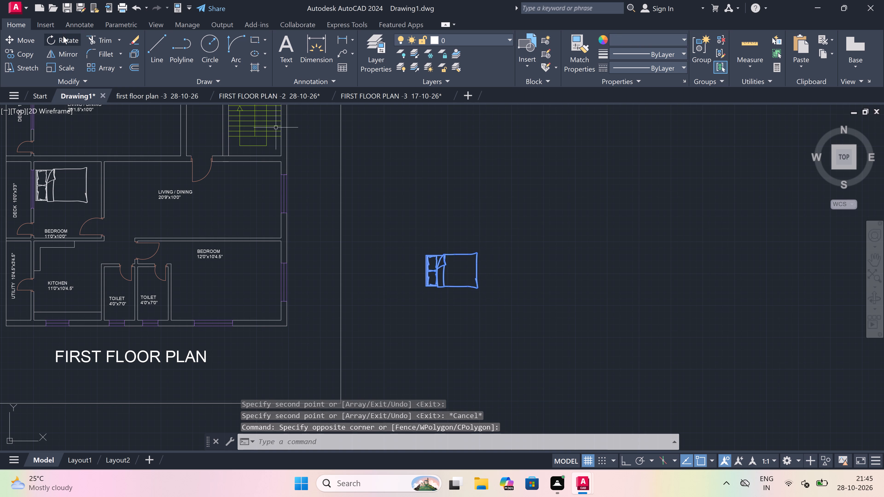
left_click_drag(63, 36, 98, 41)
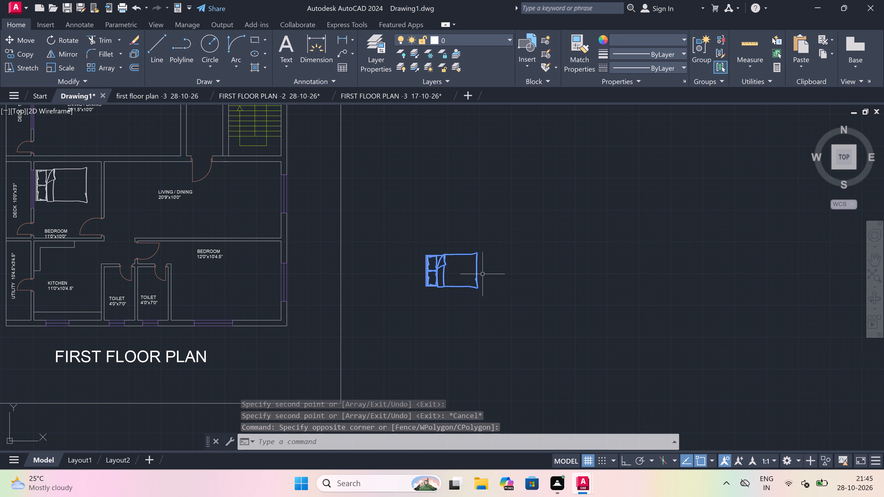
left_click(71, 39)
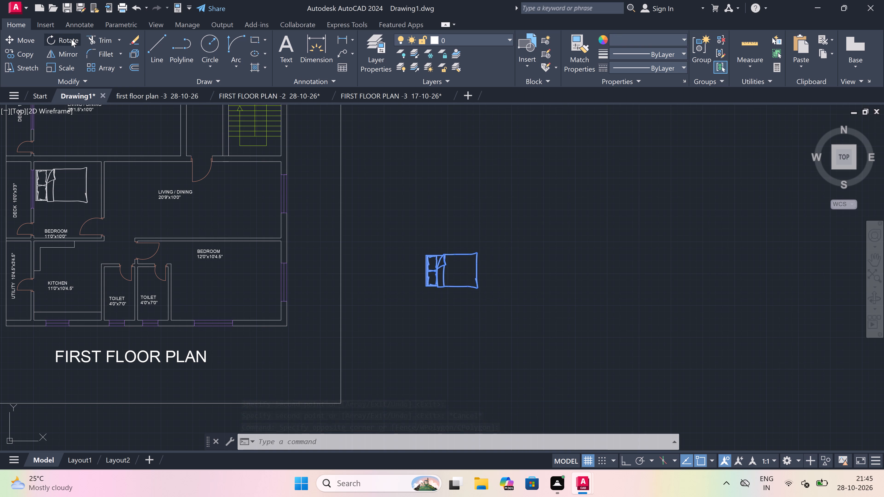
left_click_drag(462, 264, 463, 254)
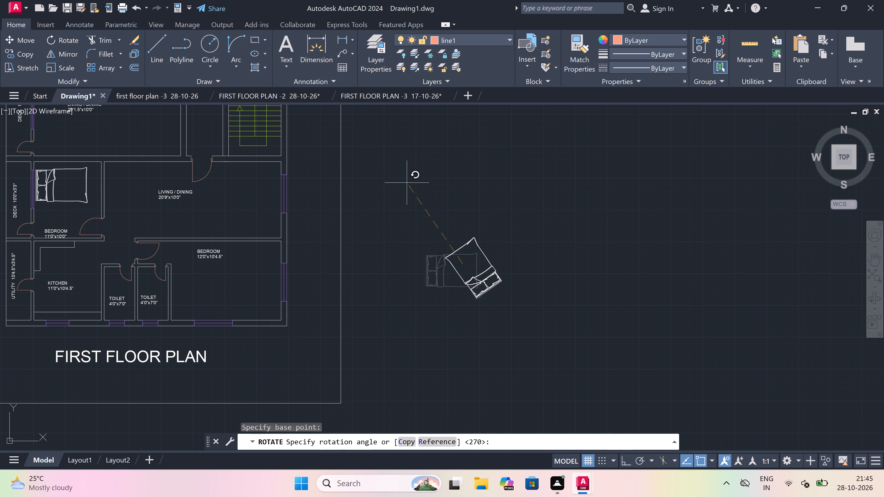
key("F8")
left_click(475, 169)
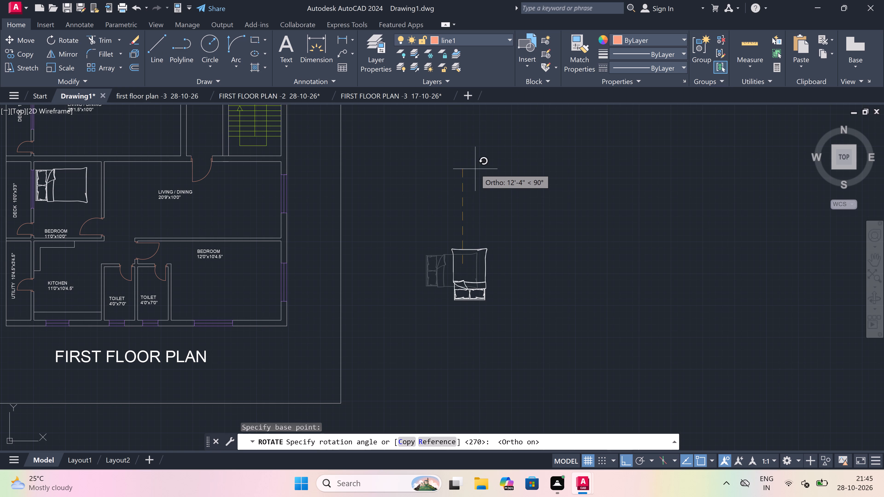
Copy the rotated spare bed by its headboard into the 12'0"x10'4.5" bedroom, against the south window wall.
left_click_drag(515, 220, 503, 234)
left_click(431, 333)
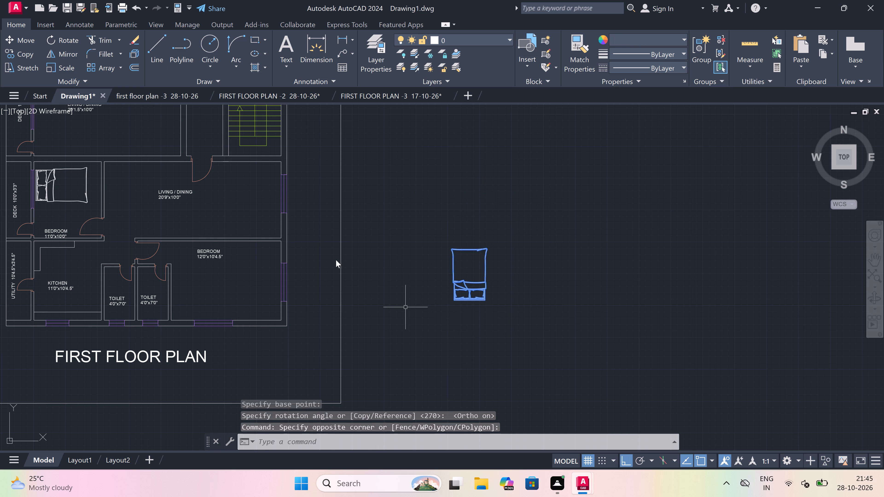
left_click_drag(21, 47, 34, 53)
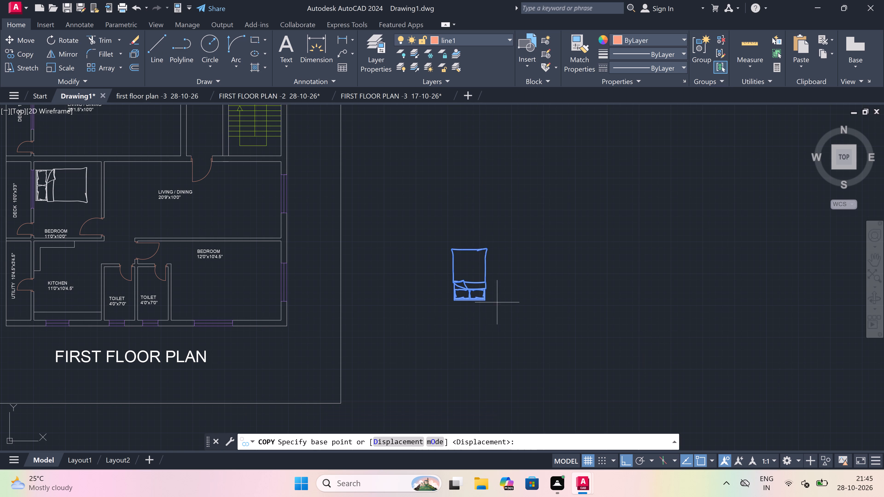
left_click(466, 299)
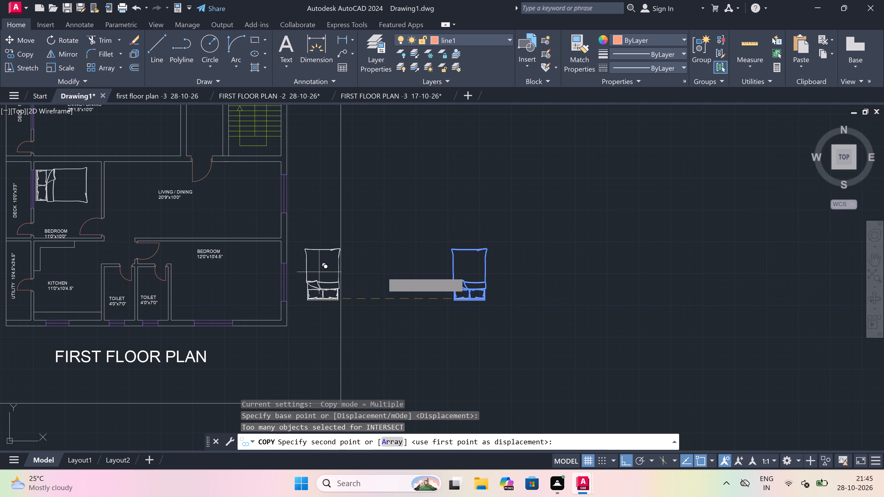
key("F8")
scroll(490, 266, "down", 2)
scroll(332, 270, "up", 1)
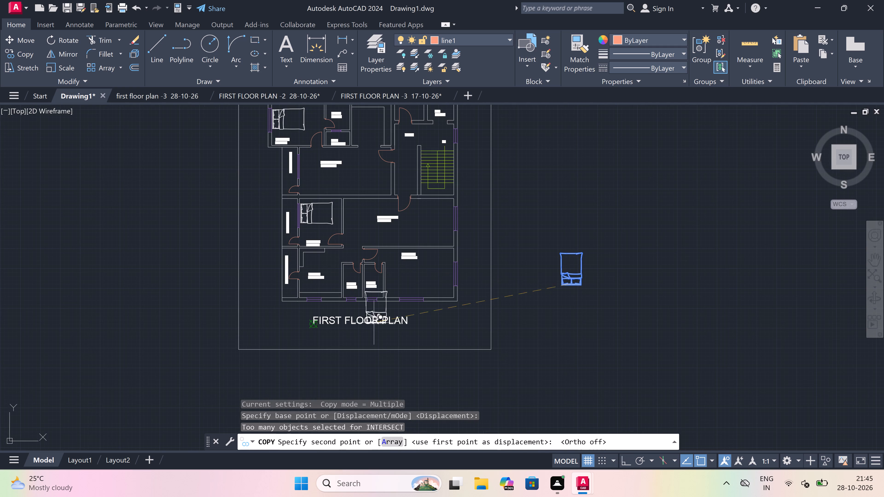
scroll(389, 292, "up", 3)
scroll(506, 317, "up", 3)
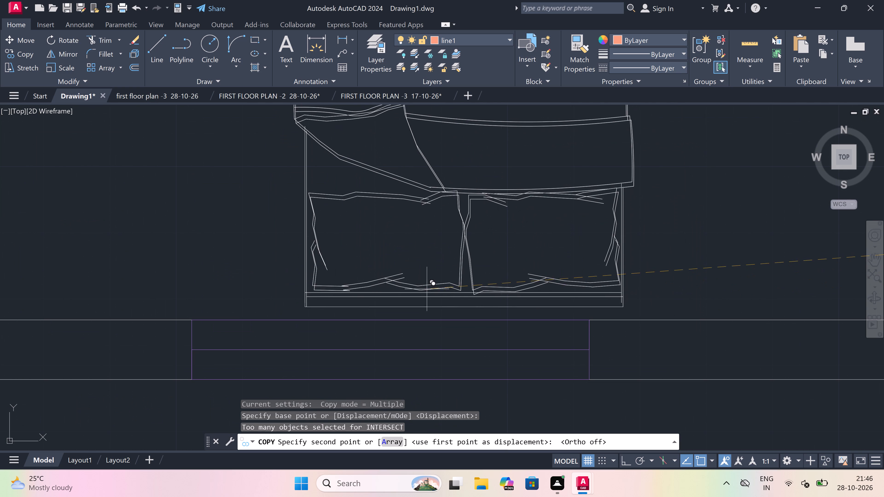
scroll(413, 299, "up", 2)
left_click(414, 294)
scroll(454, 274, "down", 11)
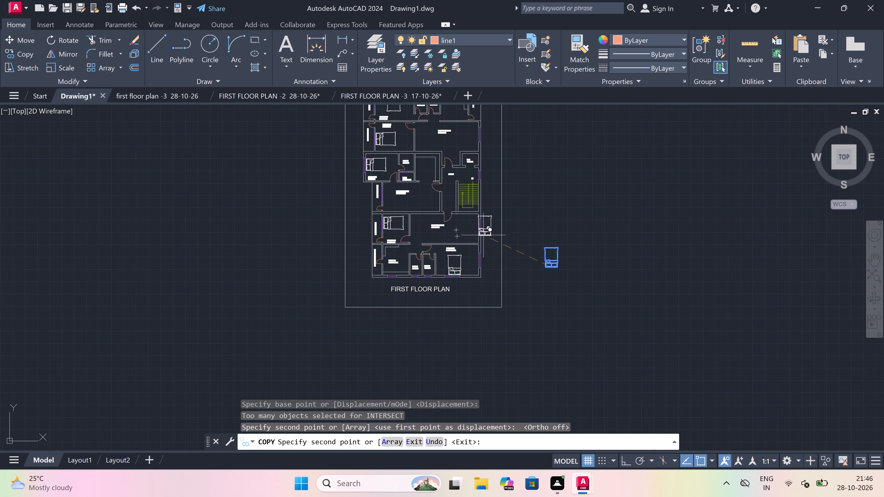
key("Escape")
Erase the spare bed outside the plan border, east of the southern rooms.
scroll(577, 239, "up", 1)
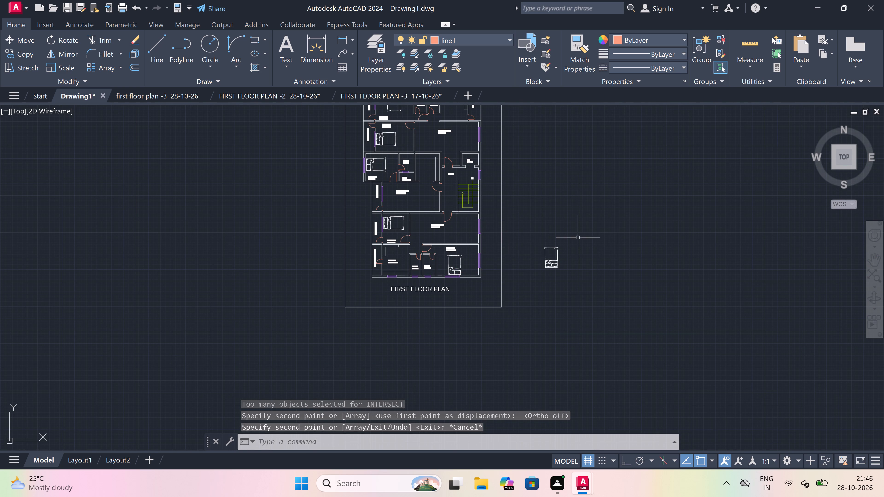
left_click_drag(581, 237, 572, 238)
left_click(485, 340)
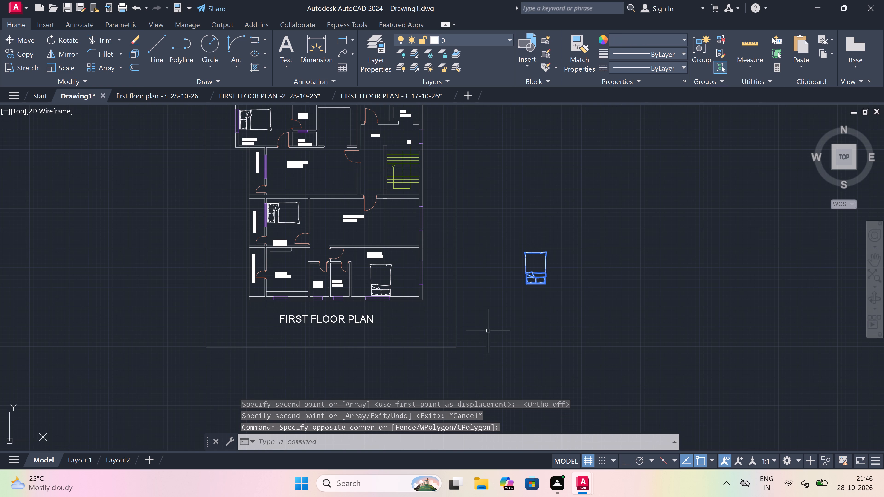
key("Delete")
scroll(468, 270, "down", 4)
scroll(452, 251, "up", 3)
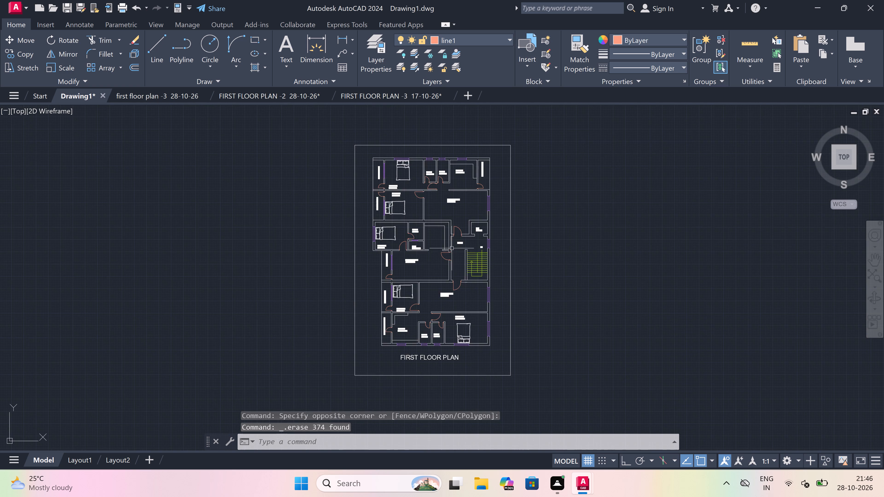
scroll(452, 248, "up", 2)
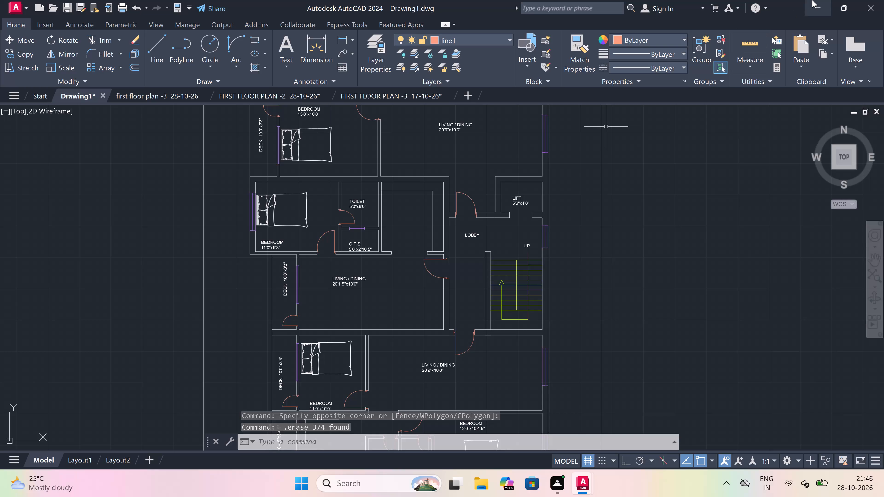
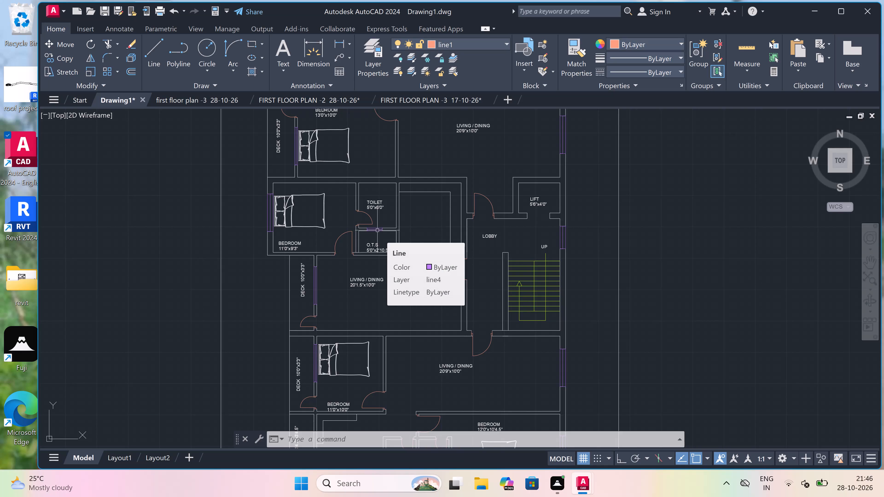
Hatch the north exterior wall sections and both toilets' partition walls with the ANSI32 pattern in colour 175,217,170.
left_click(836, 8)
scroll(476, 229, "down", 2)
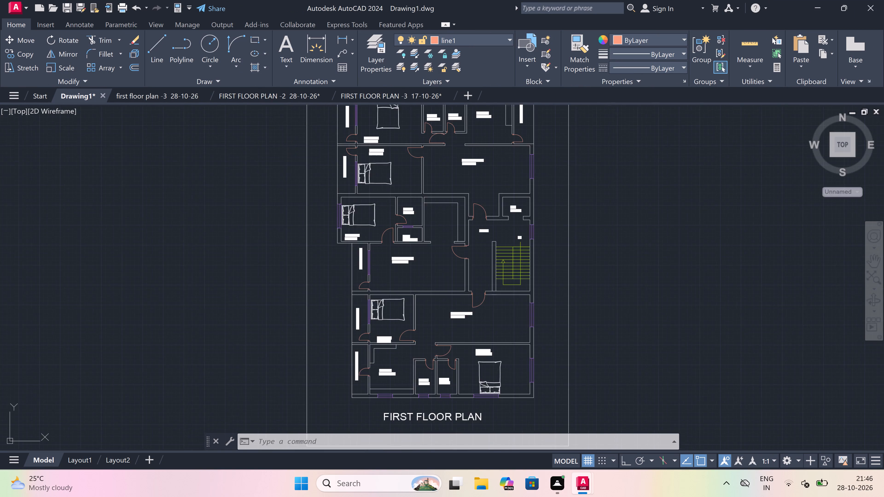
scroll(476, 229, "down", 3)
scroll(471, 169, "up", 3)
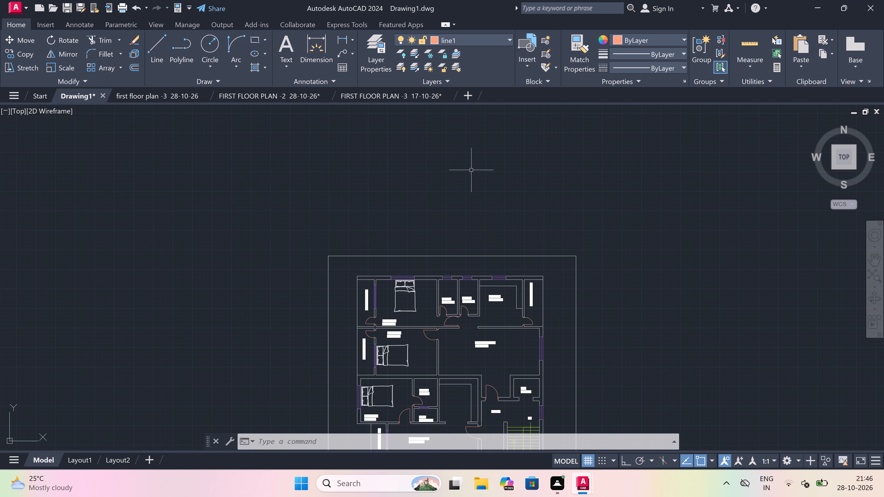
scroll(384, 323, "up", 3)
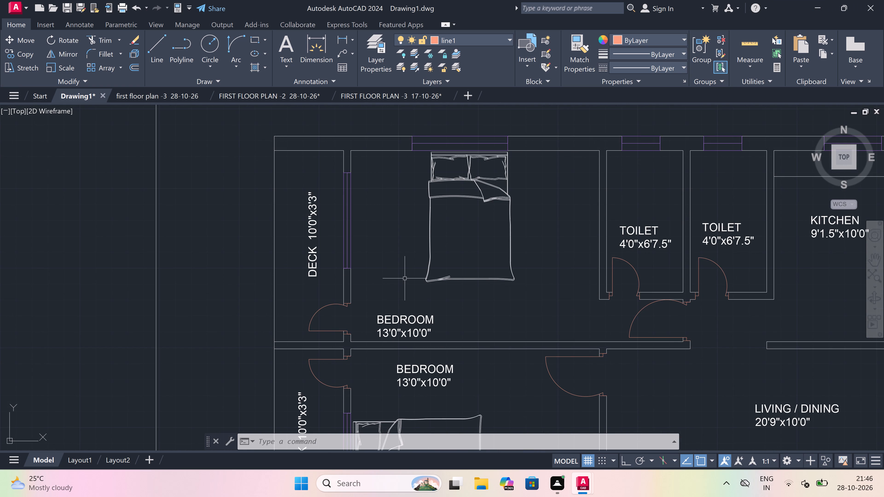
key("h")
key("space")
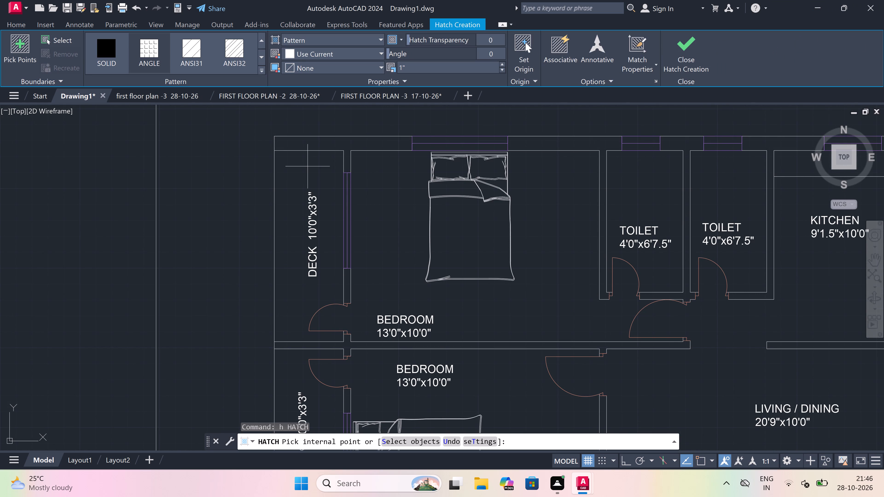
left_click(356, 49)
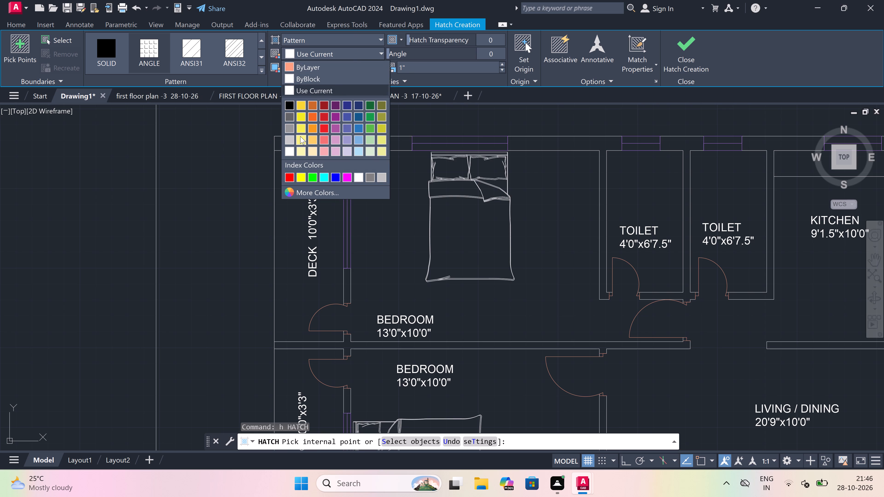
left_click(369, 141)
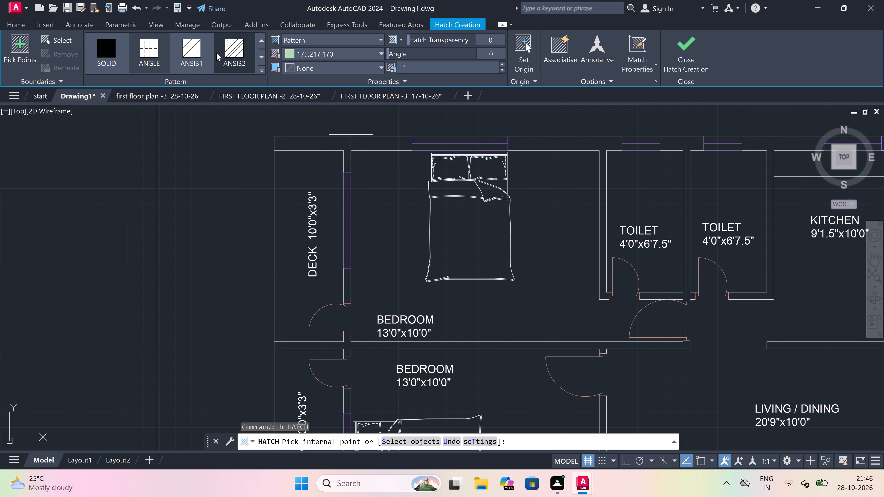
left_click(233, 47)
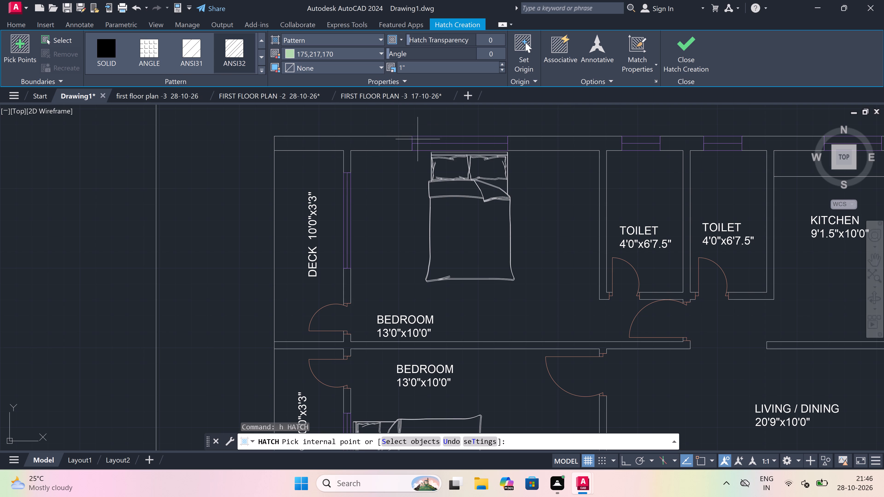
left_click(363, 141)
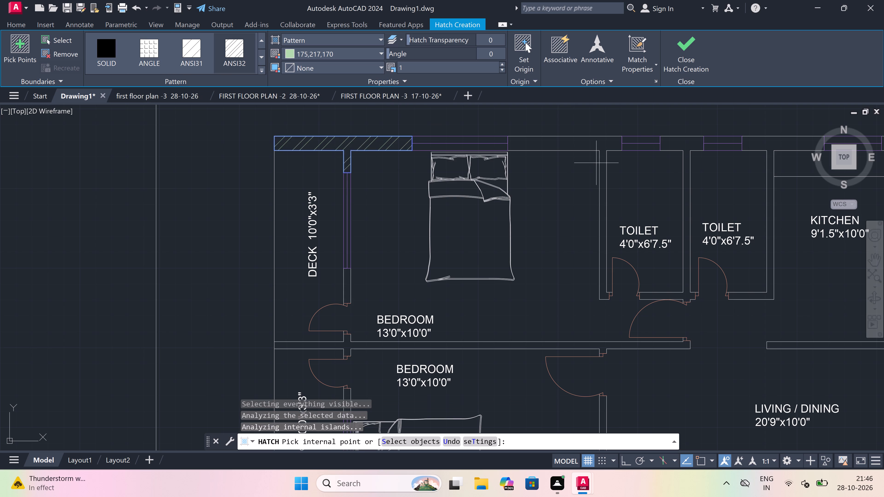
left_click(565, 137)
left_click(680, 141)
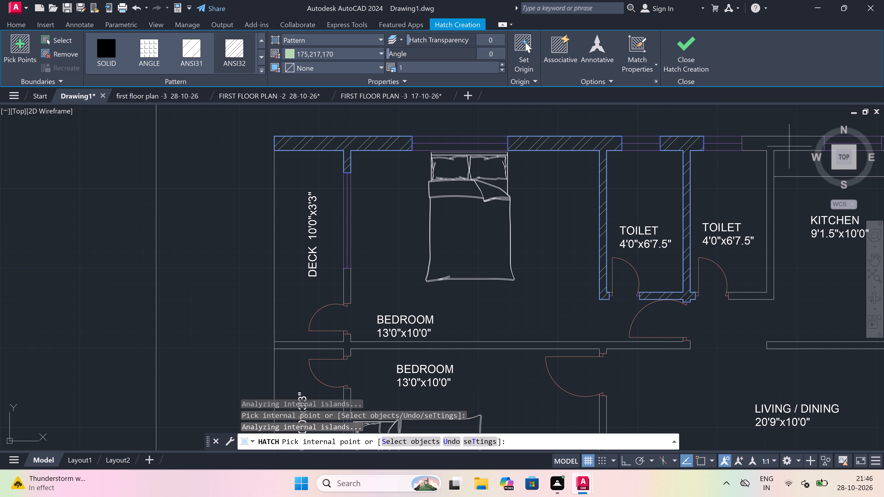
left_click(778, 141)
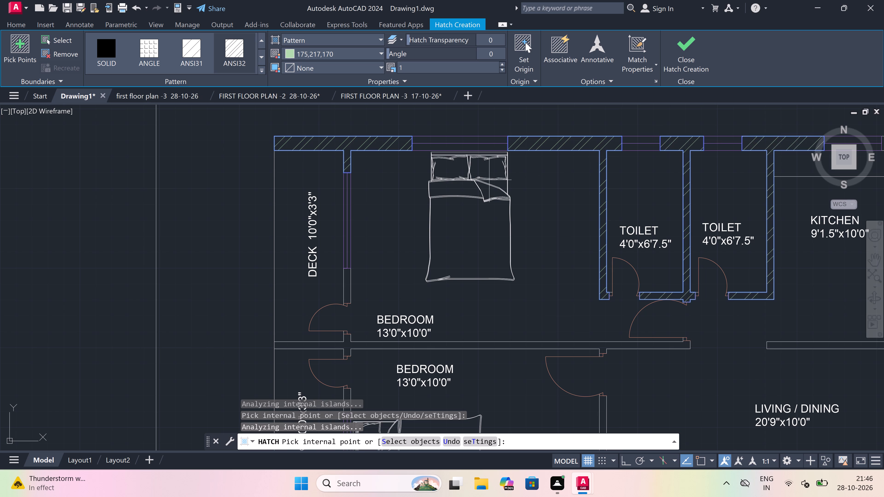
Add the northern deck's wall pier and the wall between the two 13'0"x10'0" bedrooms to the hatch.
left_click(347, 285)
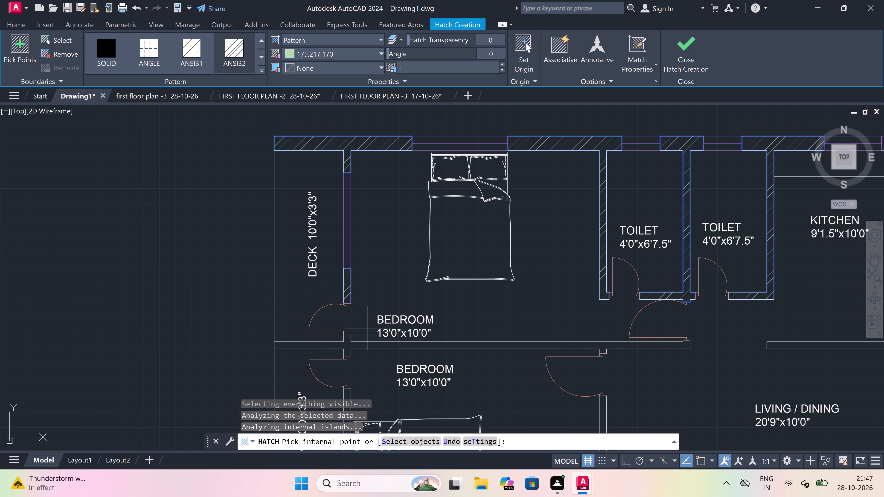
left_click(335, 345)
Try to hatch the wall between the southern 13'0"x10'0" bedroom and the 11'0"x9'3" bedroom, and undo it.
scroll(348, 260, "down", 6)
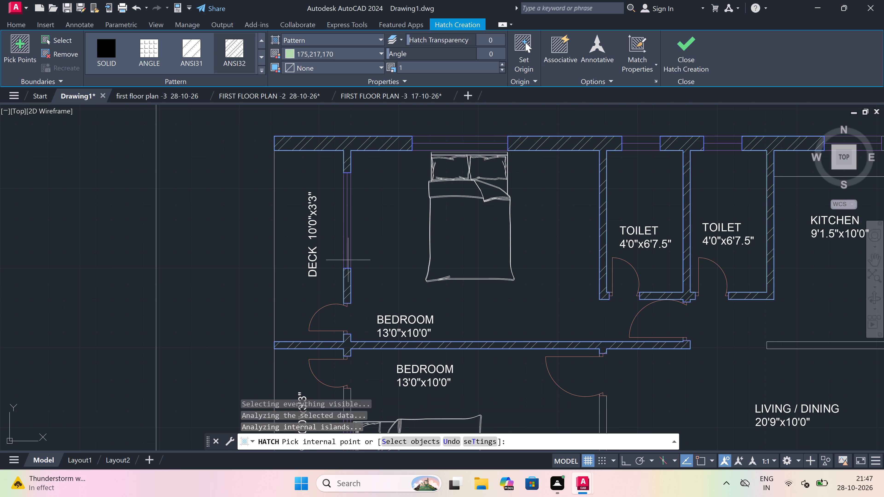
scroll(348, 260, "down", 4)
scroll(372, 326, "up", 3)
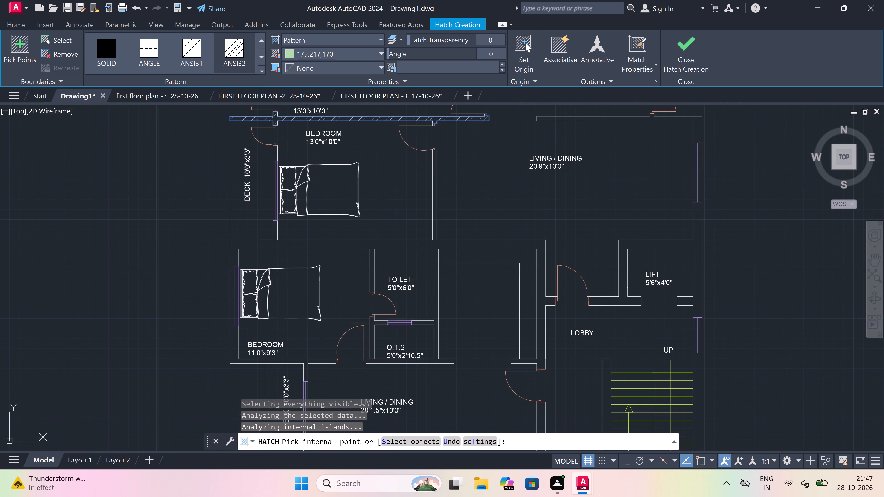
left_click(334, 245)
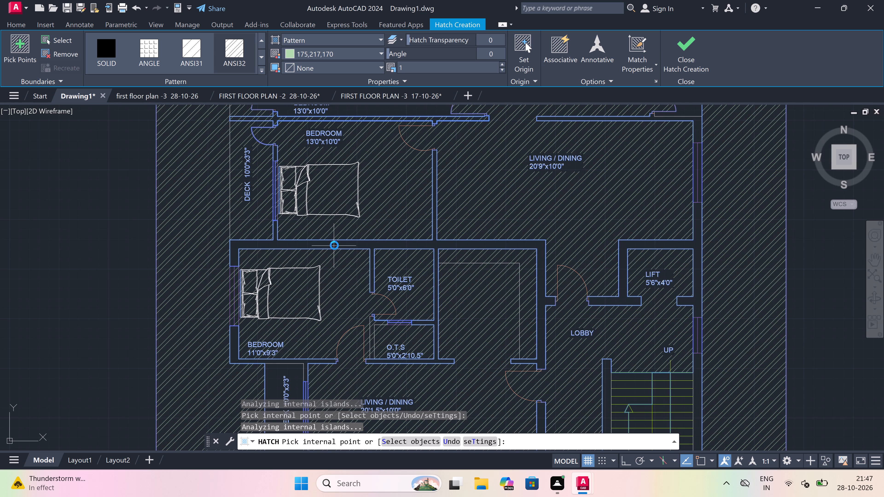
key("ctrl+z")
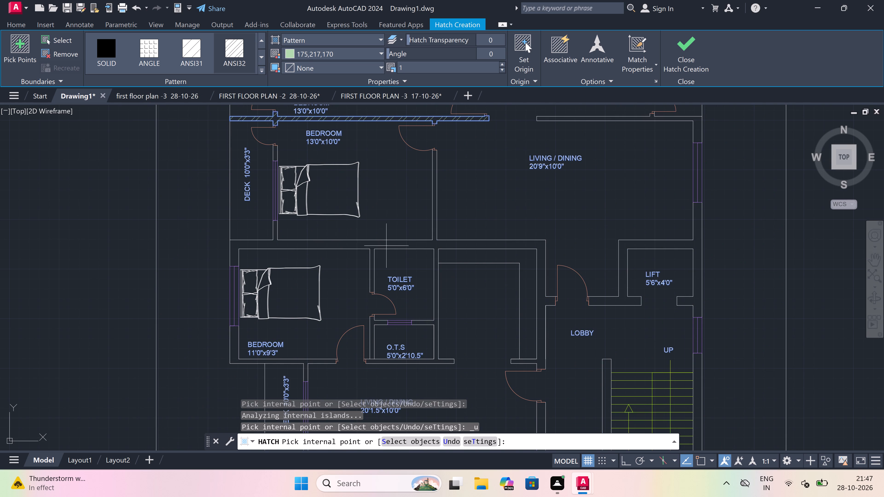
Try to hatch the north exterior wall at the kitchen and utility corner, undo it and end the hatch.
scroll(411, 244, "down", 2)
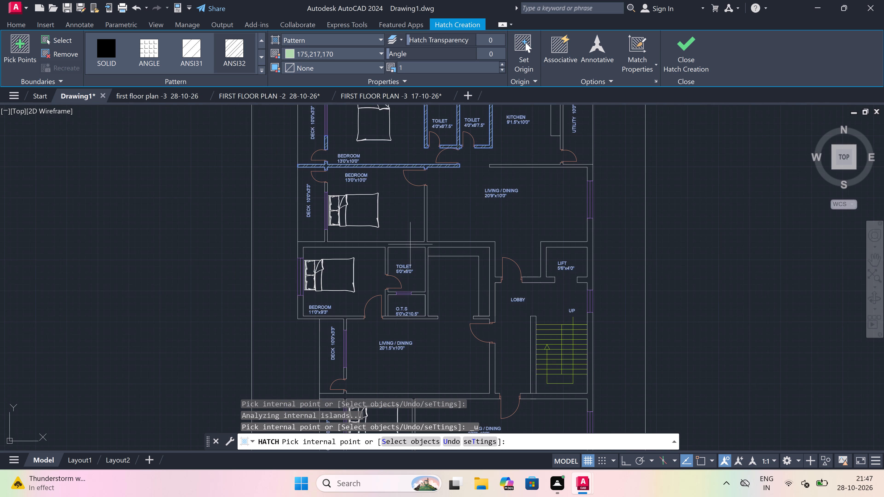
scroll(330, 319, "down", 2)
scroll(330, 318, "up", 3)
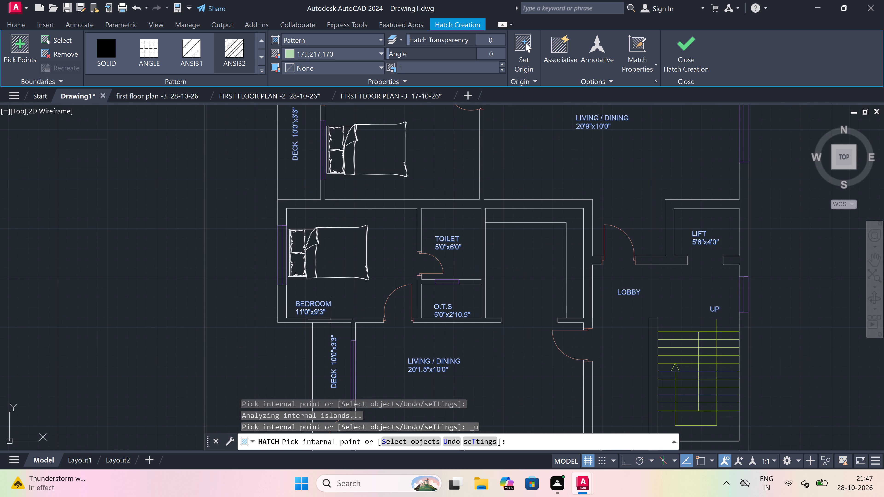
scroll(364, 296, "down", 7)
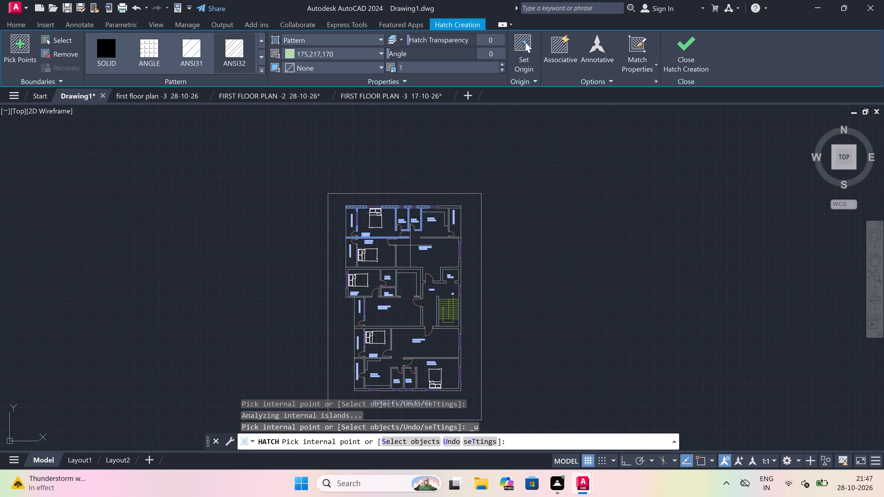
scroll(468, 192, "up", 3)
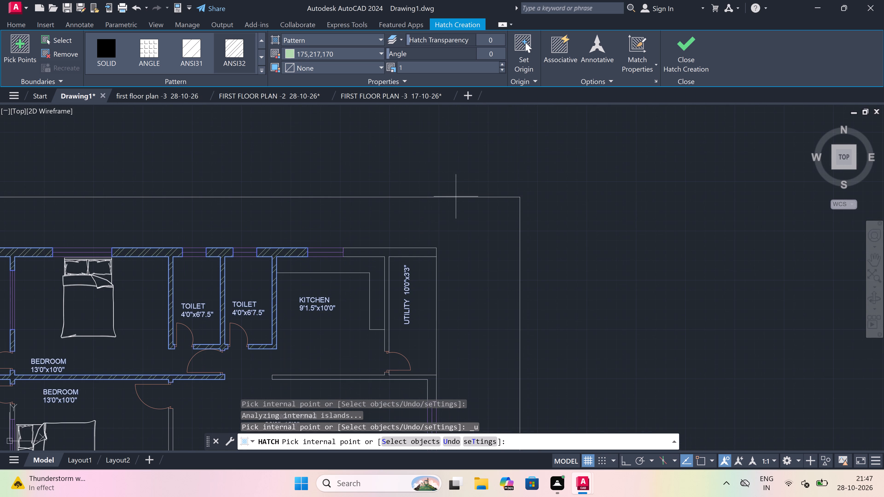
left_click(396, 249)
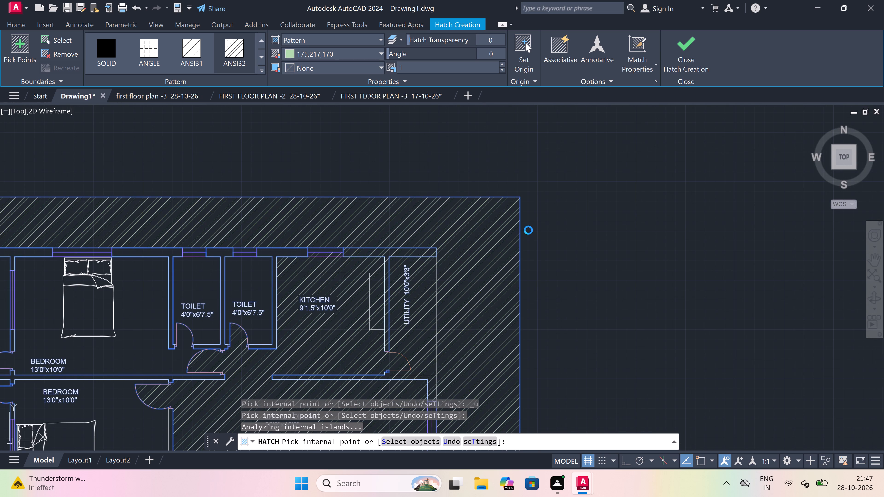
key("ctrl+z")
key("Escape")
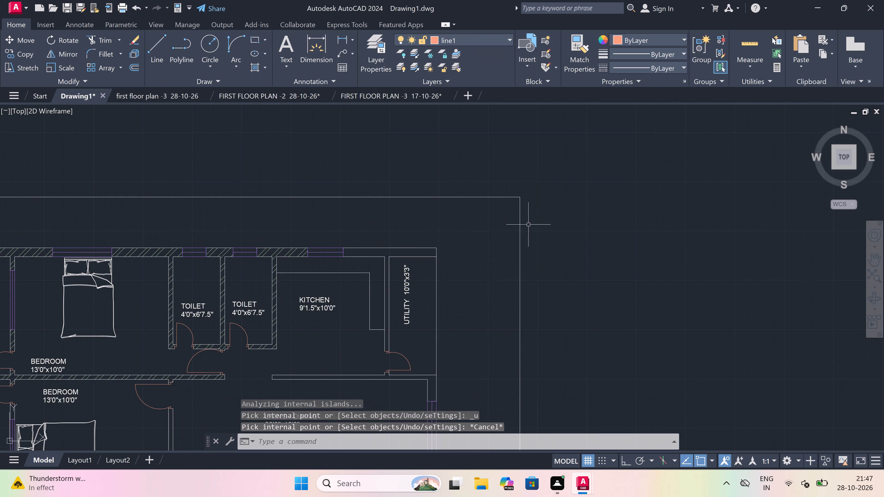
Hatch the northeast exterior wall with the kitchen–utility partition, and the wall between the kitchen and the 20'9"x10'0" living/dining.
scroll(522, 206, "down", 3)
scroll(478, 217, "up", 2)
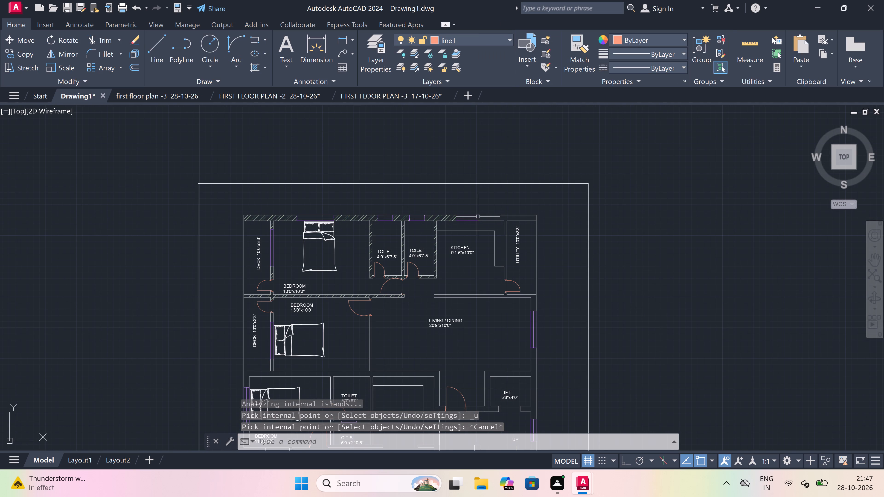
type("h")
key("space")
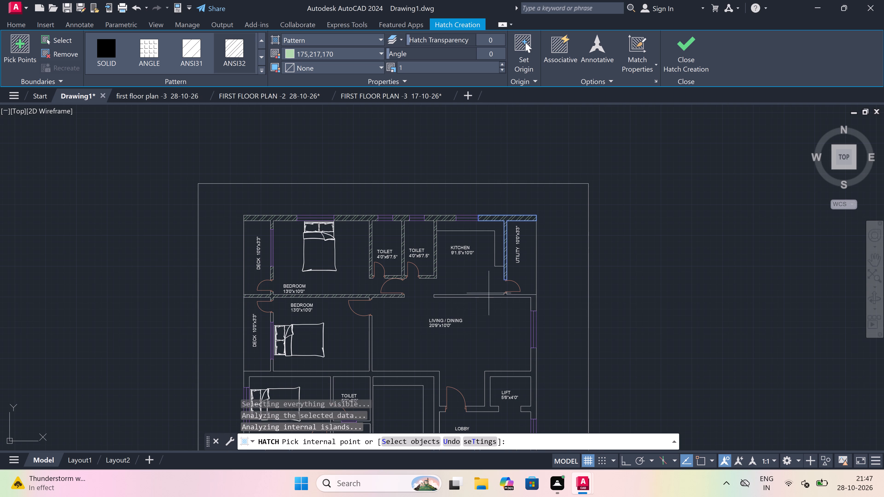
scroll(489, 298, "up", 1)
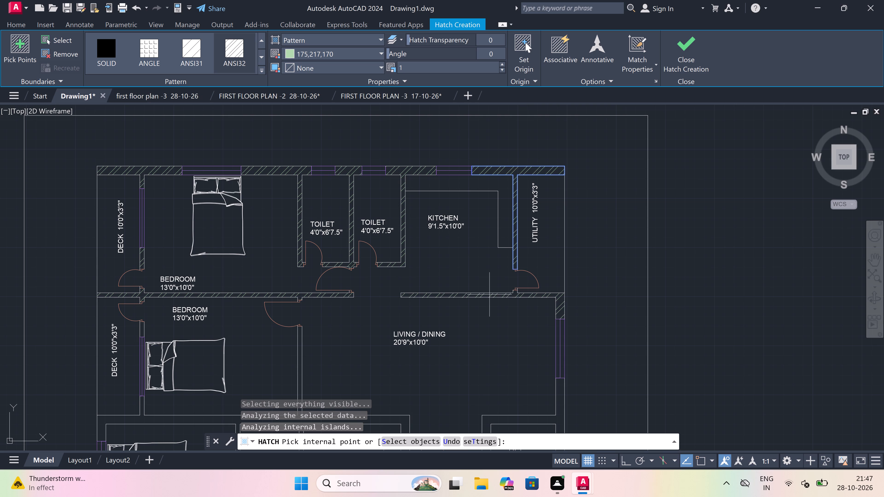
left_click(489, 294)
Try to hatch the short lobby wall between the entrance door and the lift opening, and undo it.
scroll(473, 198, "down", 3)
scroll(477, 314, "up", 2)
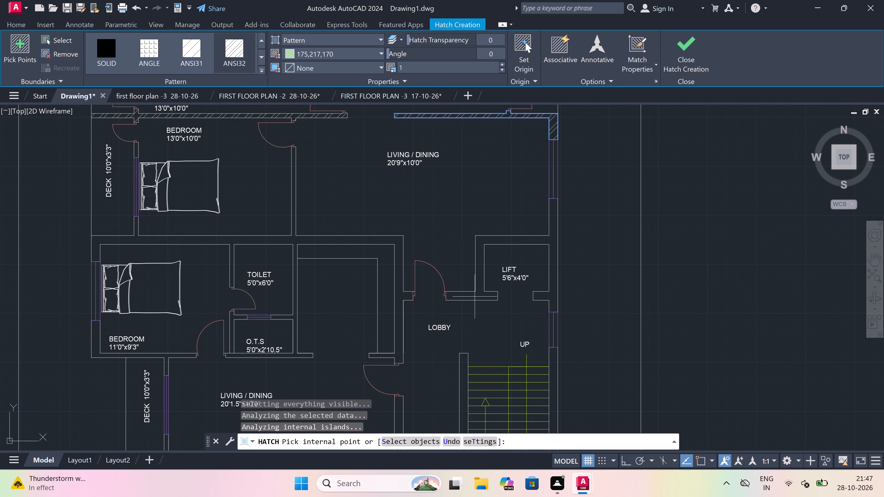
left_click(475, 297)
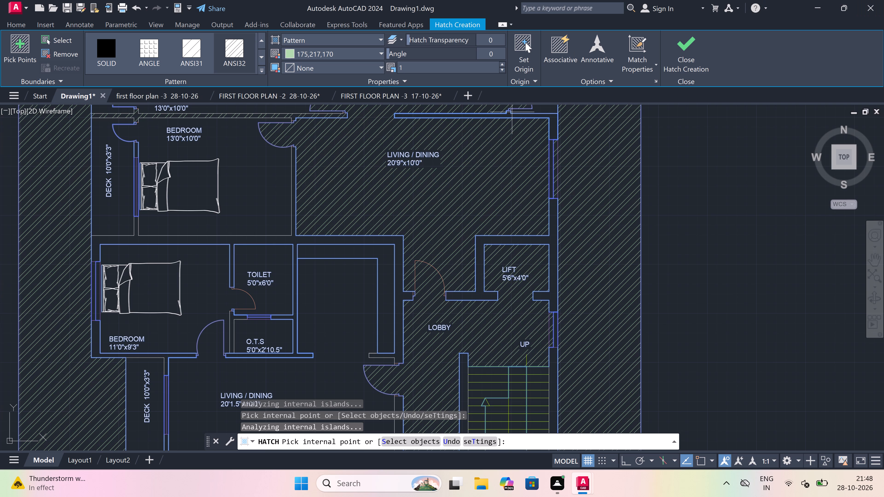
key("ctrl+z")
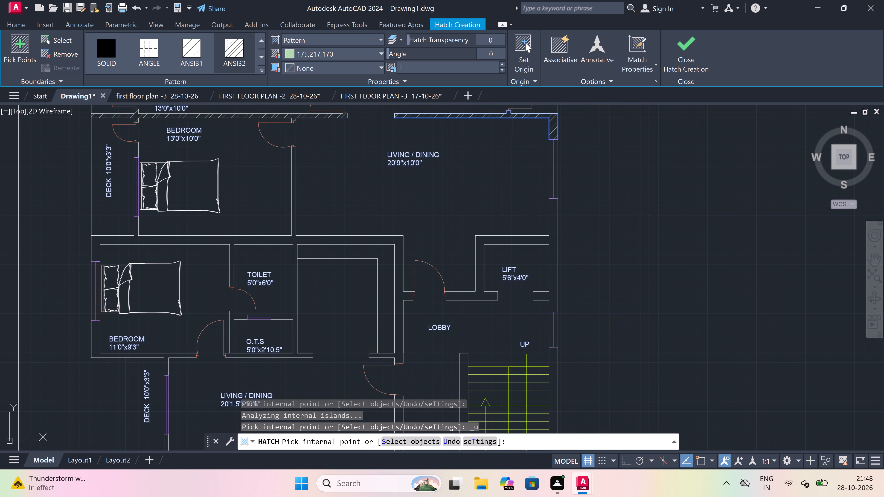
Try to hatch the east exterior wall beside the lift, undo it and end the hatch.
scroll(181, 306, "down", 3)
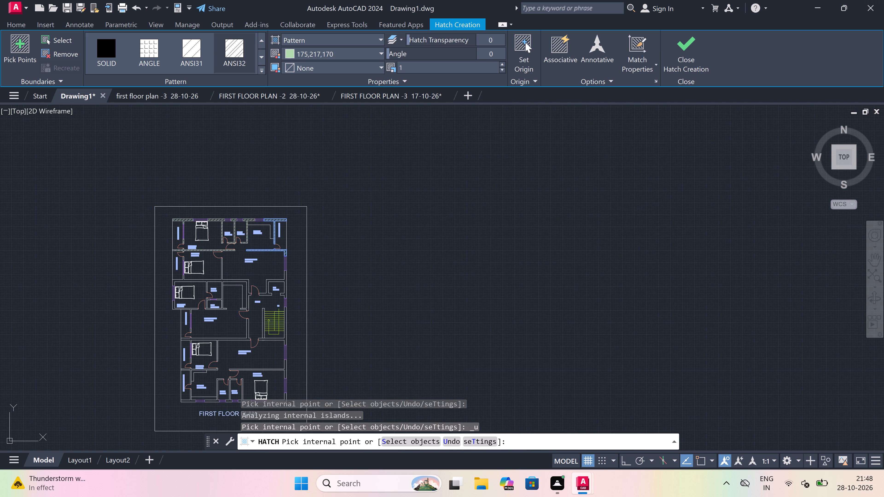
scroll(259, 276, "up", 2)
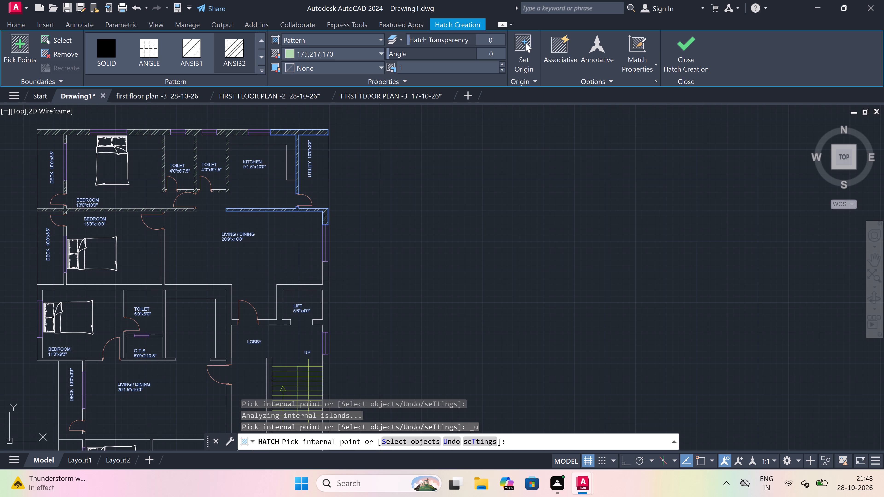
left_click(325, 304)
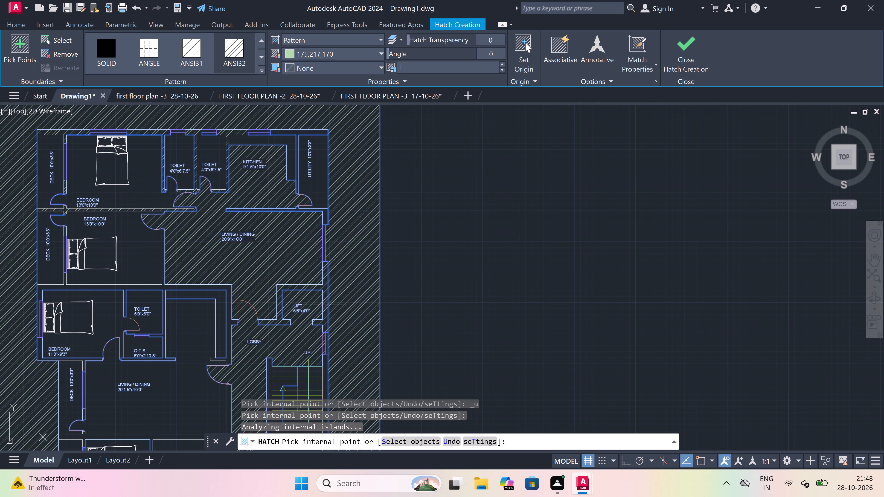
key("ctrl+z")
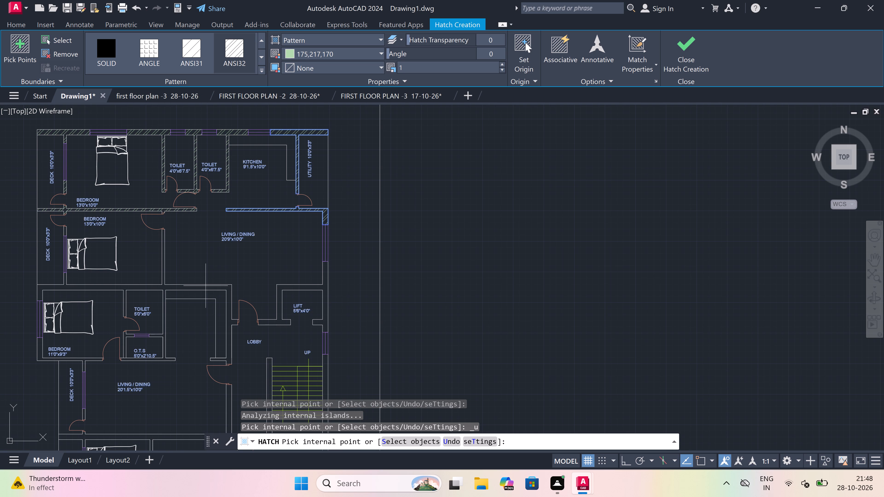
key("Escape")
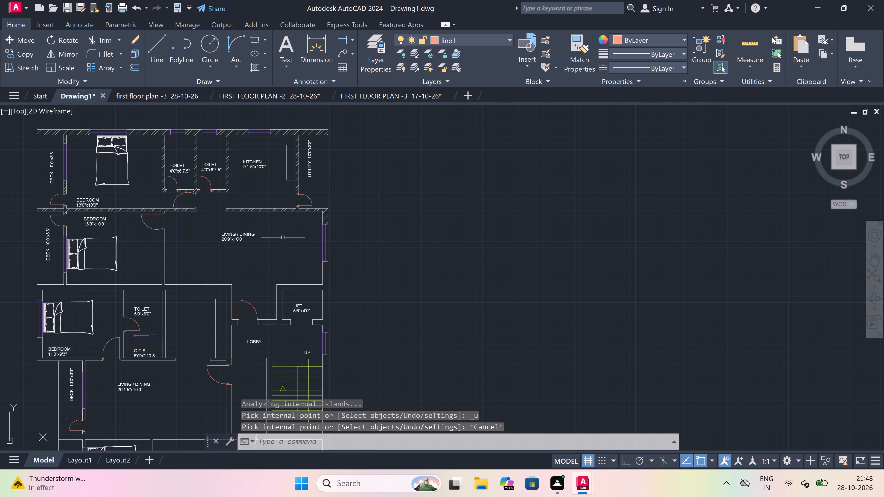
Hatch the south exterior wall from the utility to the southeast corner, including the adjoining kitchen, utility and toilet partitions.
key("space")
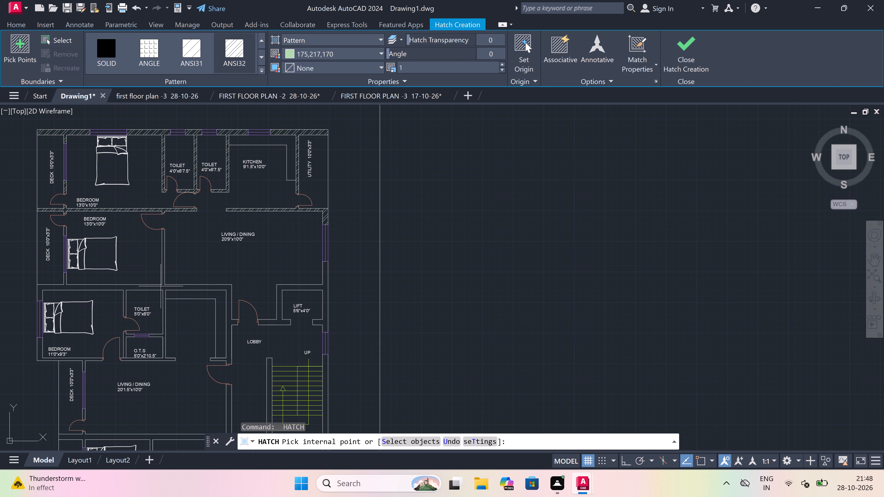
scroll(211, 251, "down", 4)
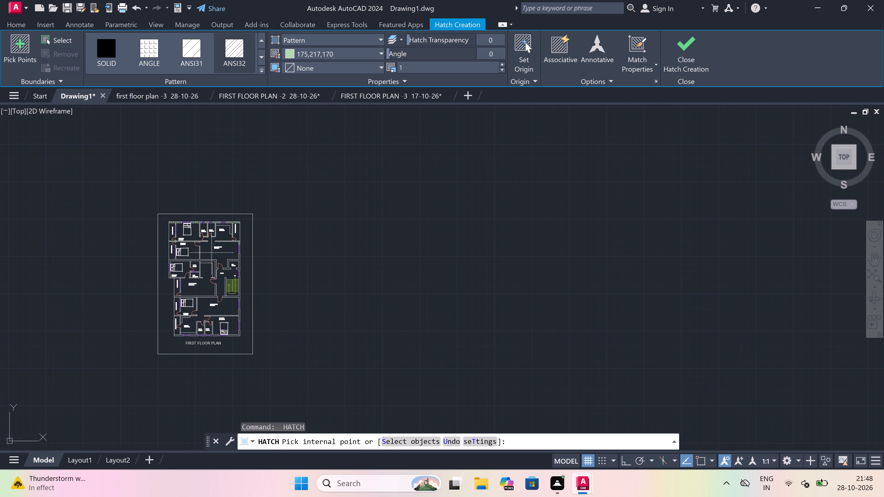
scroll(171, 340, "up", 2)
scroll(202, 333, "up", 3)
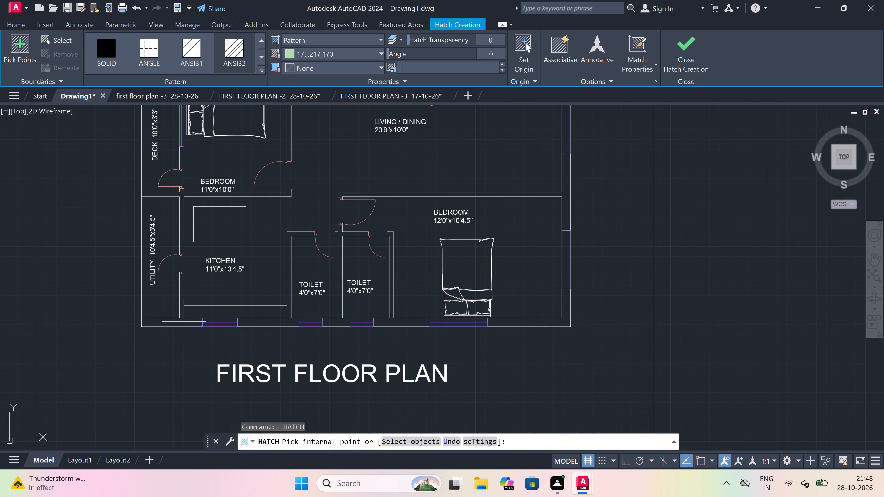
left_click(183, 322)
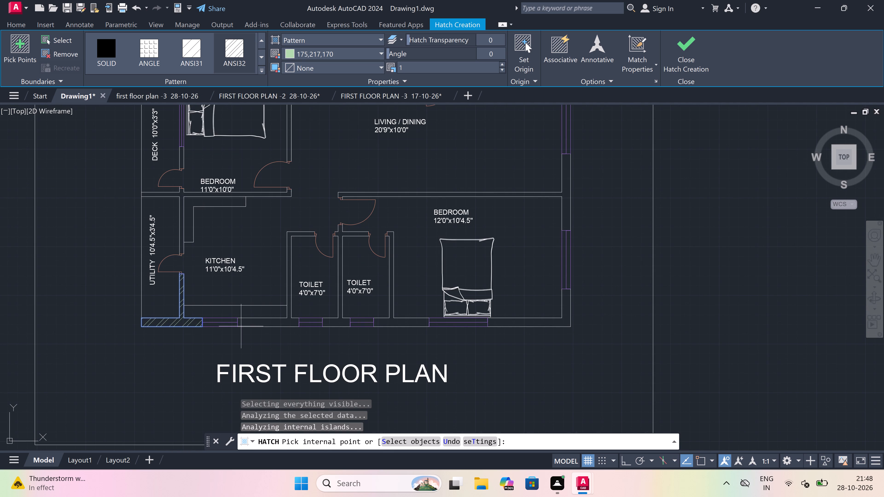
left_click(274, 324)
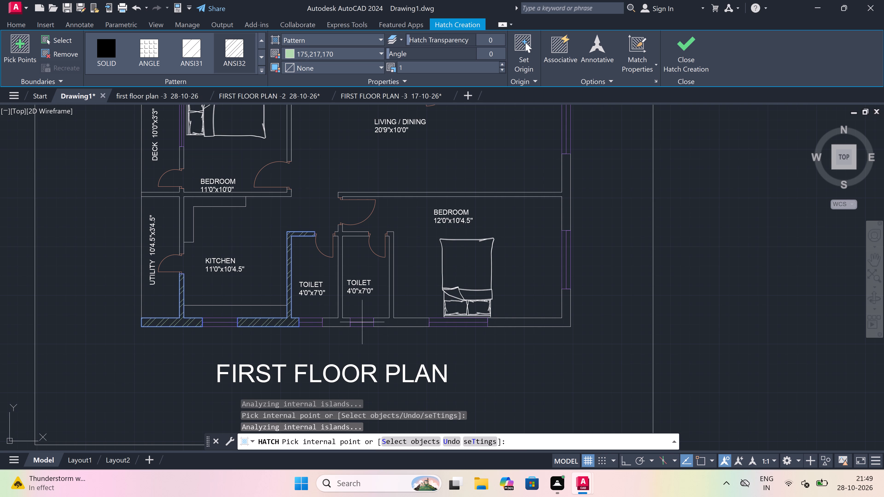
left_click(401, 324)
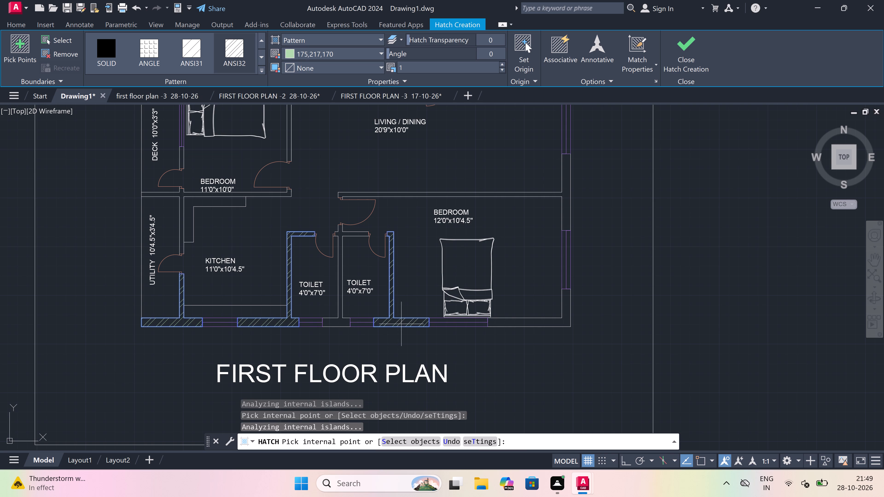
left_click(335, 321)
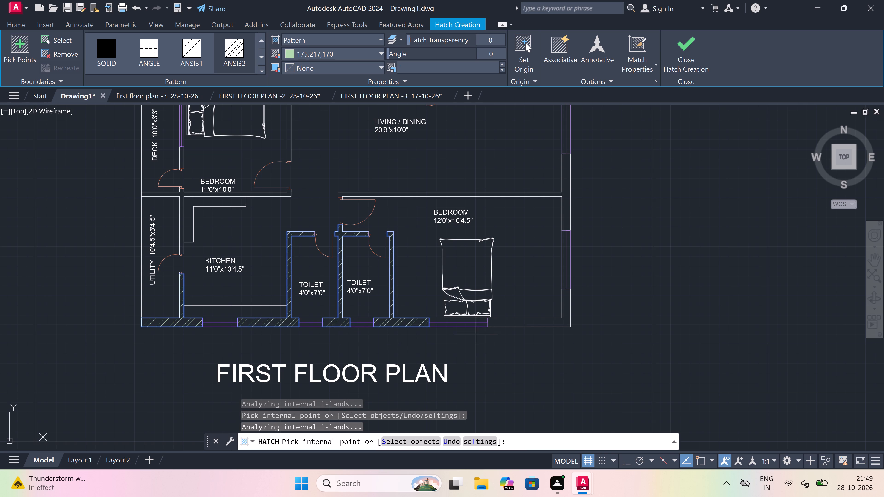
left_click(548, 322)
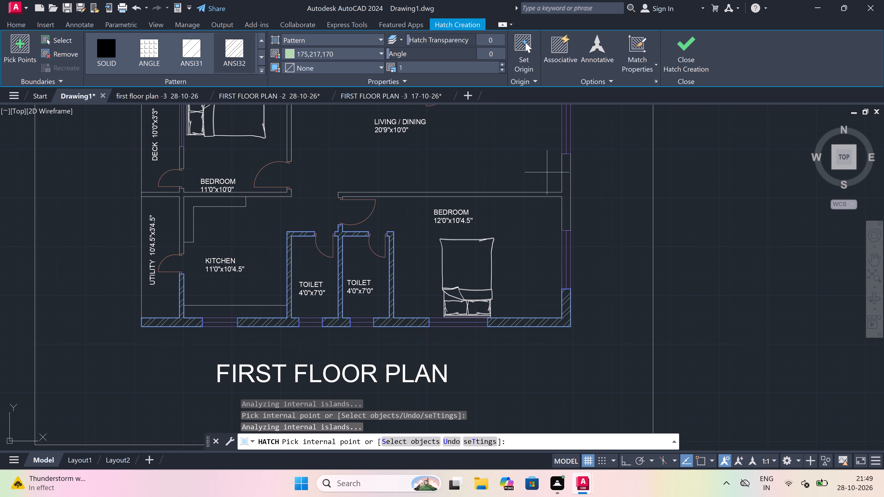
Hatch the walls along the north side of the 12'0"x10'4.5" bedroom, south kitchen and utility, with the adjoining east wall.
left_click(567, 183)
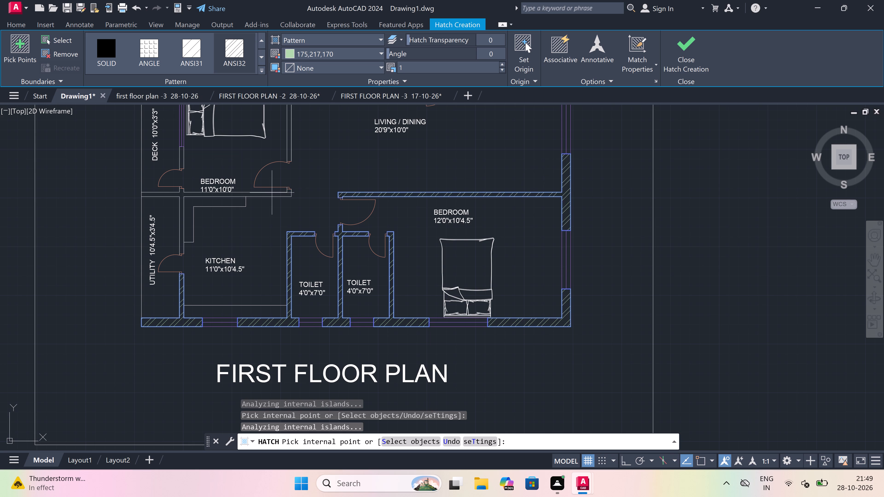
left_click(175, 195)
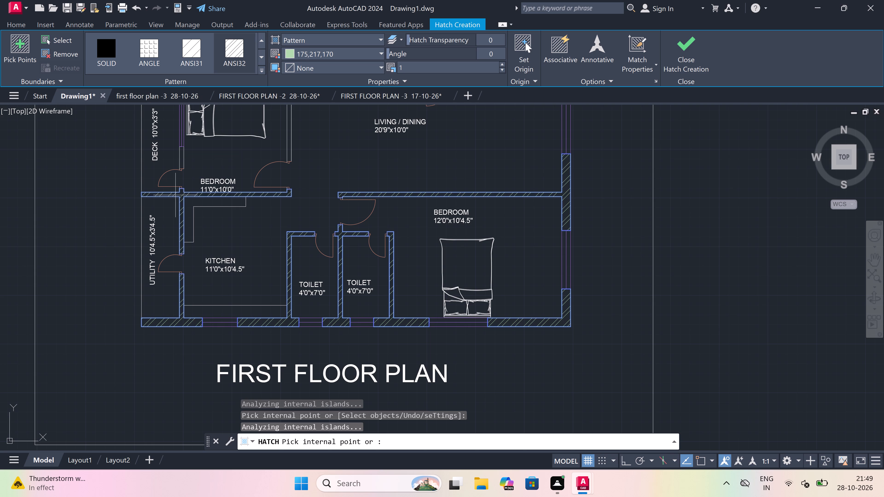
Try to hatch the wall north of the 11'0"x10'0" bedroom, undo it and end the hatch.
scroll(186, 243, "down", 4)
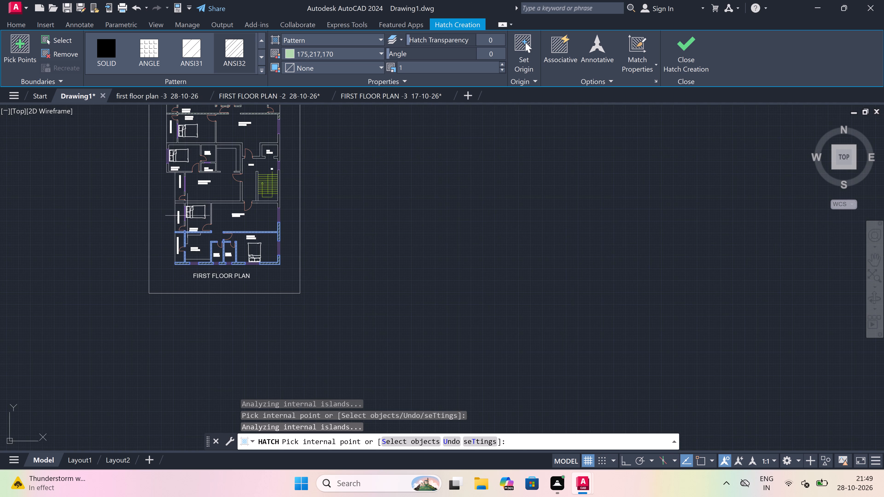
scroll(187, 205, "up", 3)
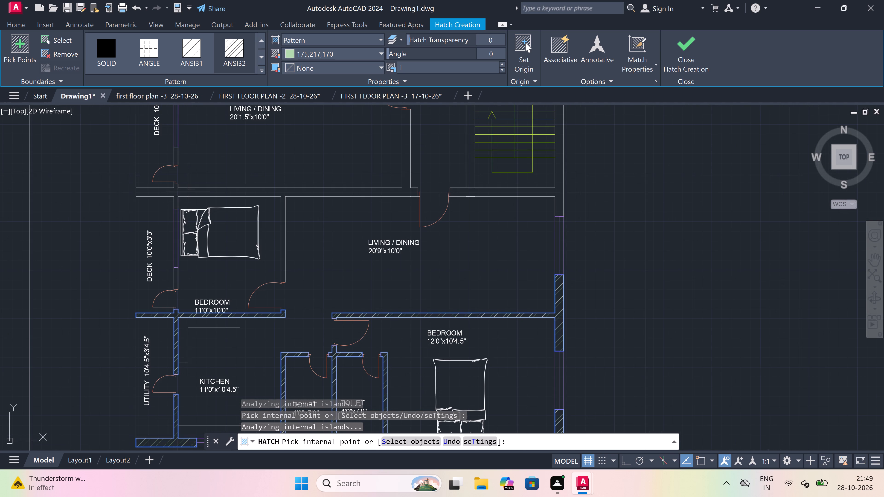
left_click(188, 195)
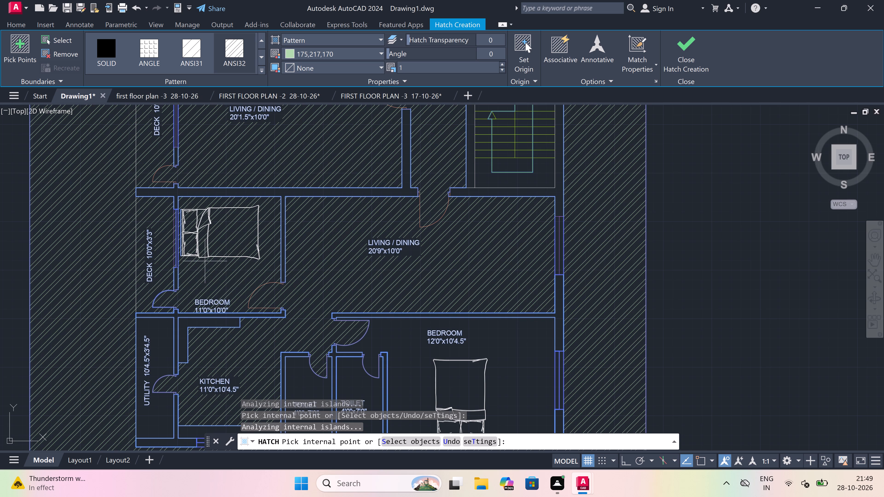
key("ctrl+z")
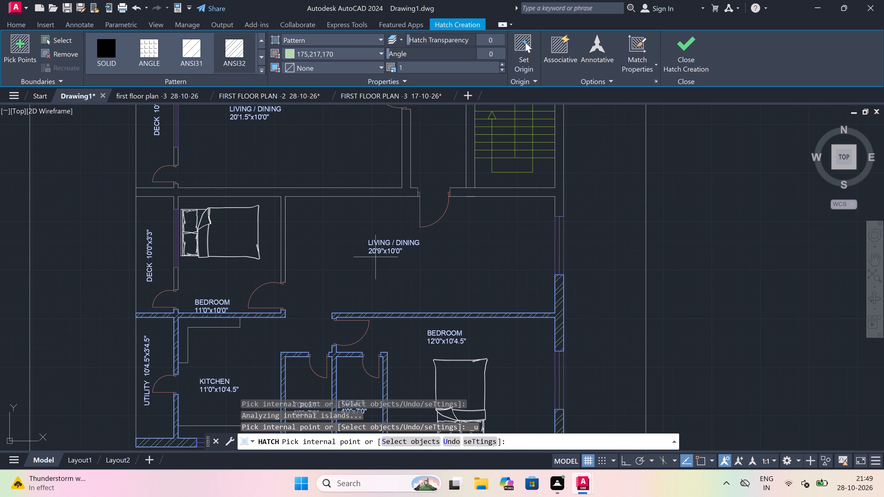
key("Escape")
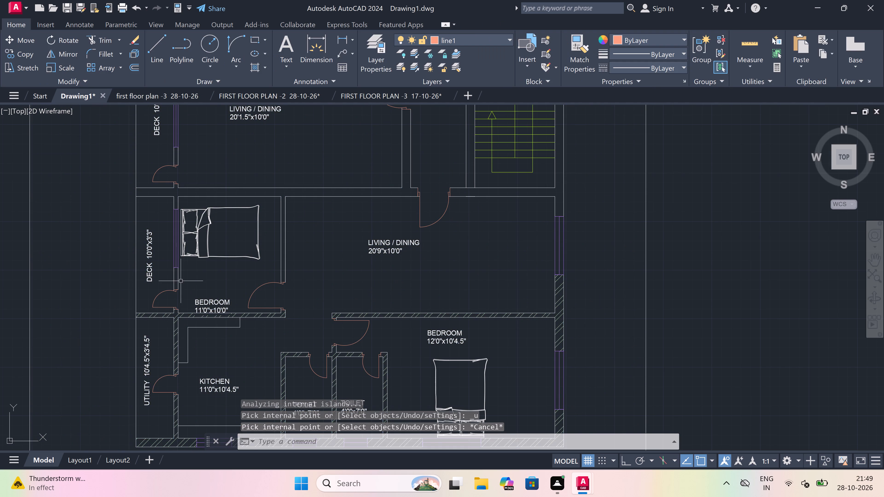
Move the 11'0"x10'0" bedroom label slightly up, clear of the hatched wall below it.
scroll(190, 290, "up", 3)
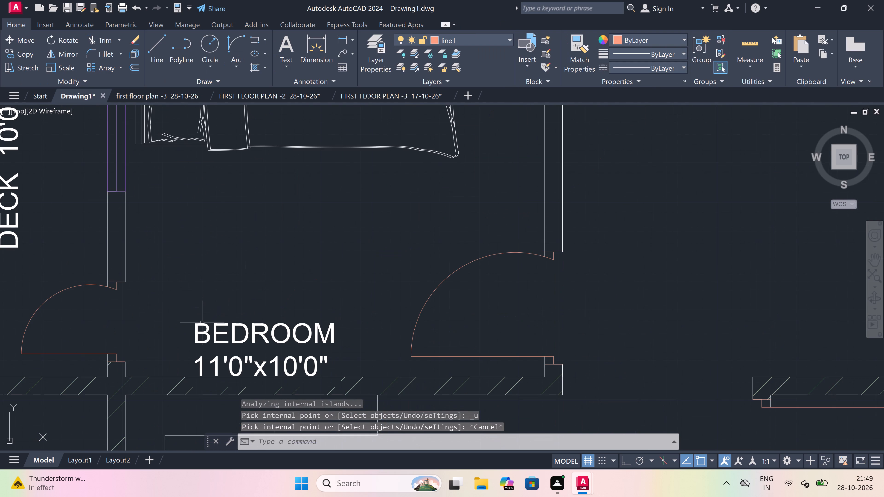
left_click(202, 323)
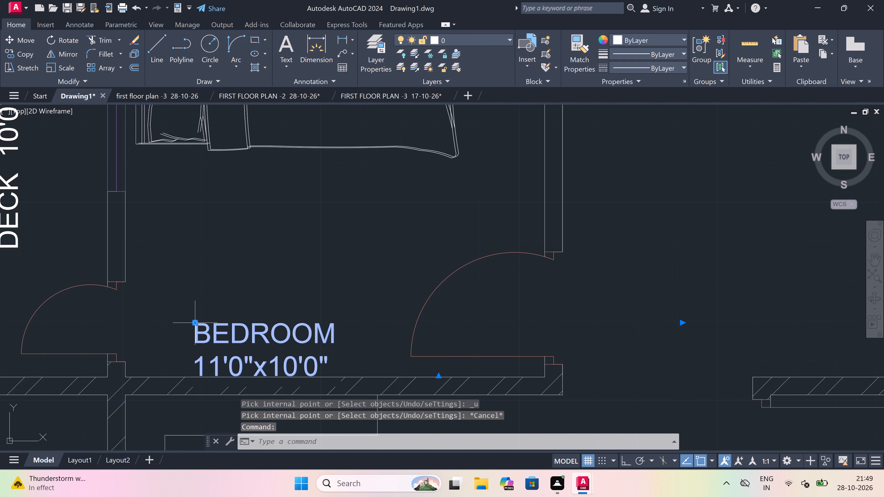
left_click_drag(196, 321, 196, 318)
left_click(195, 305)
key("Escape")
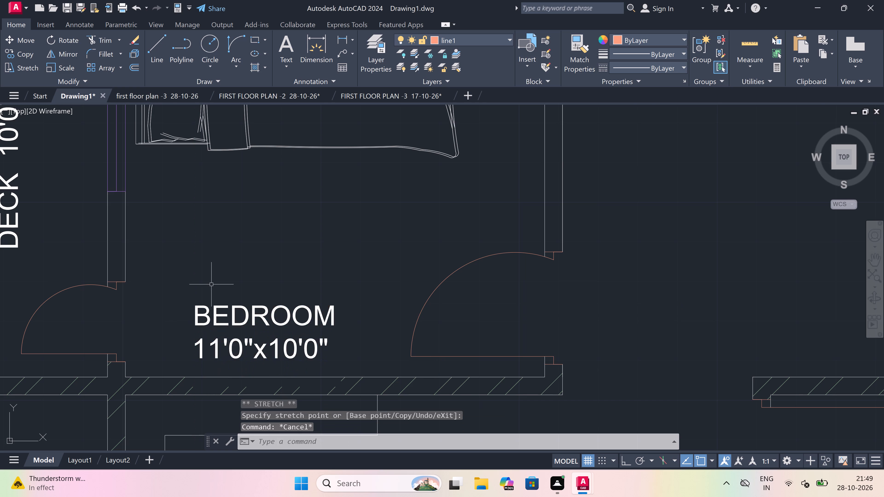
Hatch the wall piece between the deck and the 11'0"x10'0" bedroom, and the walls on the west, south and east of the staircase.
scroll(211, 284, "down", 4)
key("h")
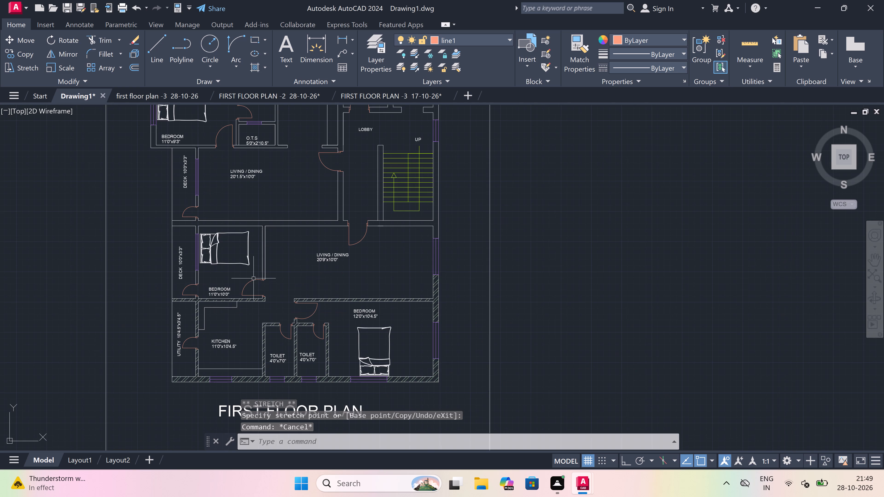
key("space")
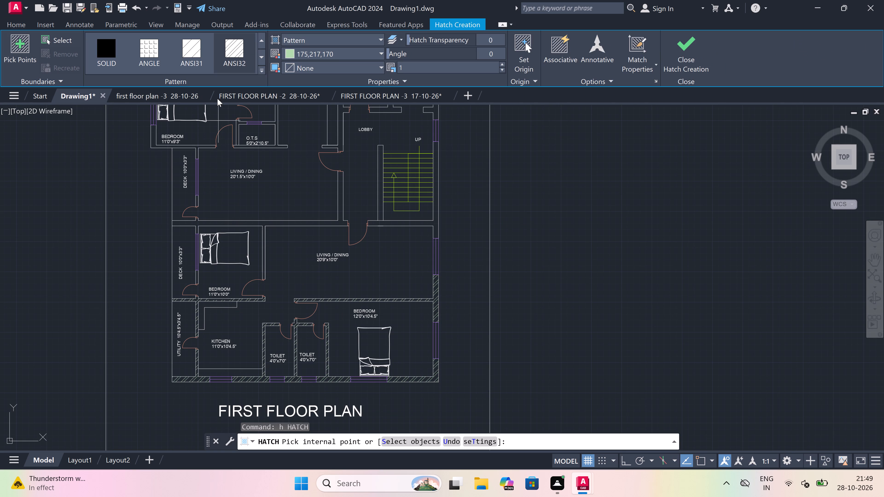
scroll(245, 299, "down", 2)
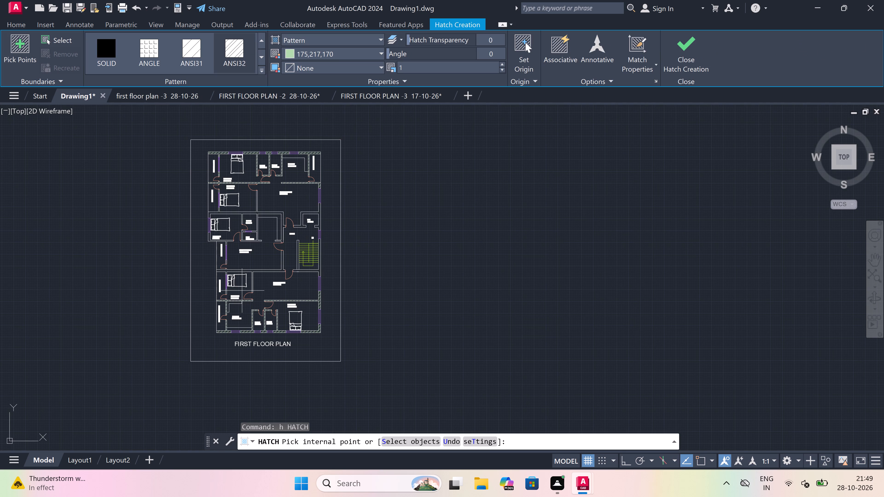
scroll(241, 236, "up", 2)
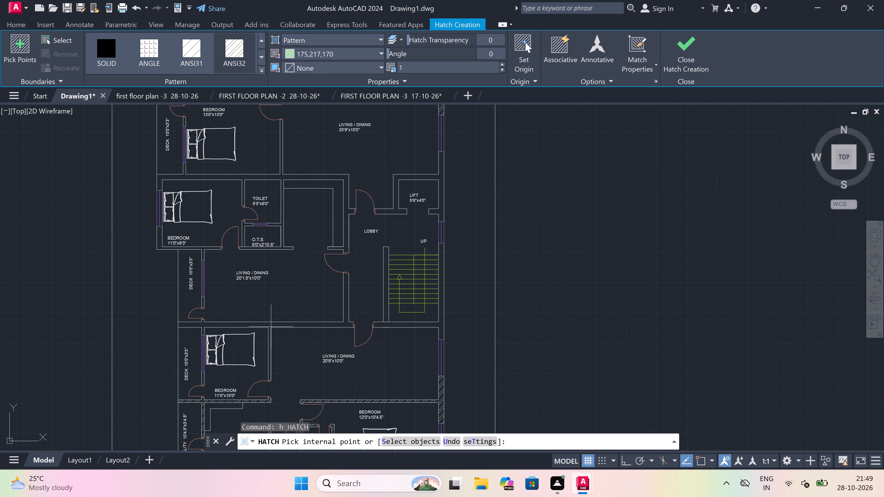
left_click(203, 375)
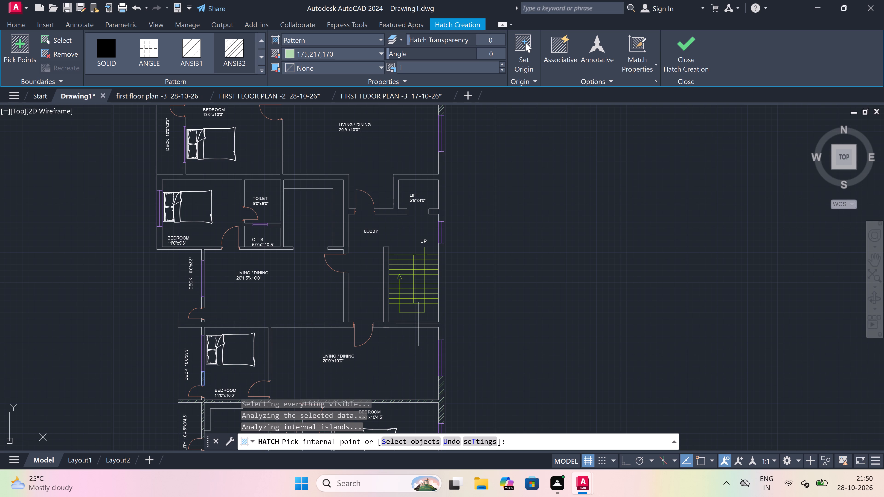
left_click(387, 274)
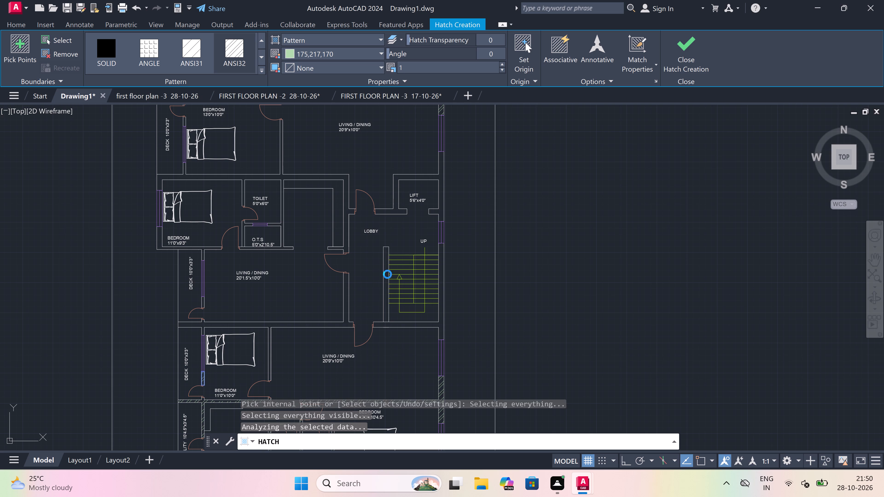
left_click(441, 292)
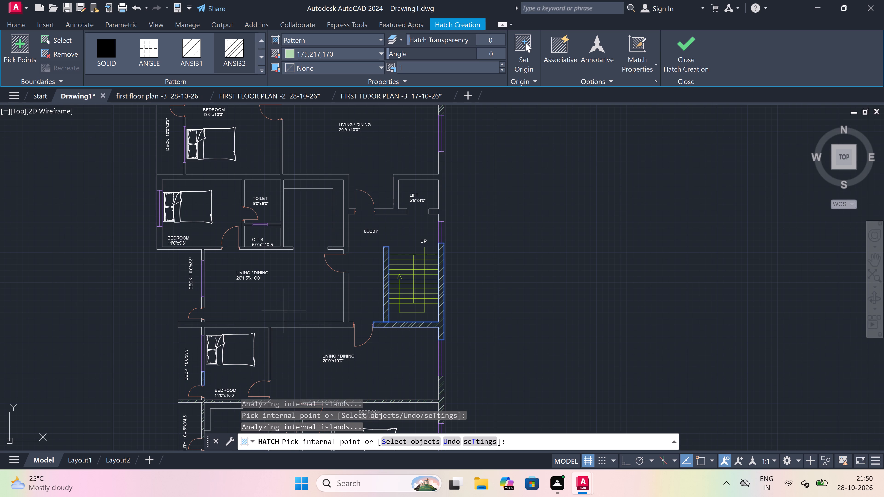
Hatch the wall between the lobby and the 20'1.5"x10'0" living/dining on both sides of its entrance door, with the connected room walls.
left_click(346, 296)
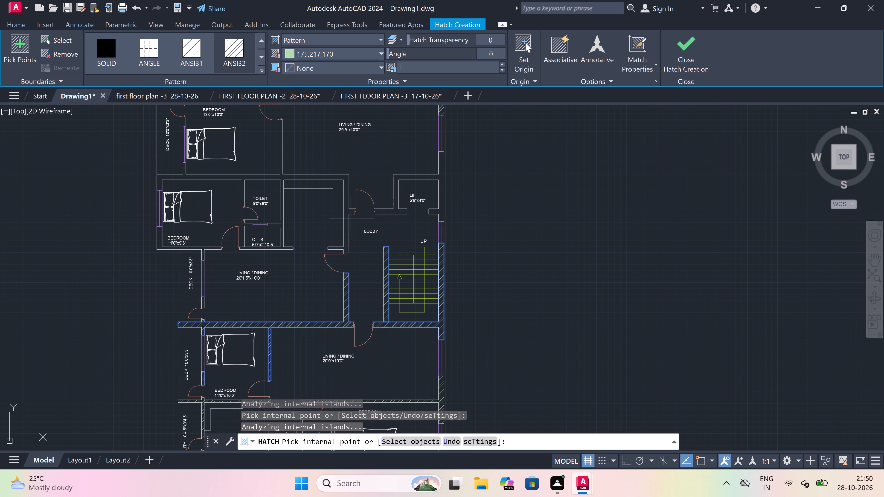
left_click(346, 212)
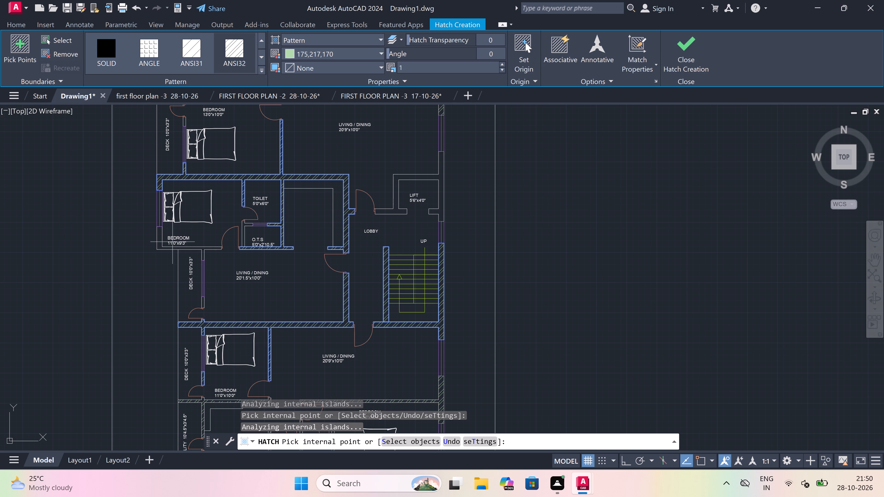
Hatch the 11'0"x9'3" bedroom's southwest walls, the toilet–O.T.S. wall junction, and the wall piece beside the 20'1.5"x10'0" living/dining's deck door.
scroll(176, 247, "up", 1)
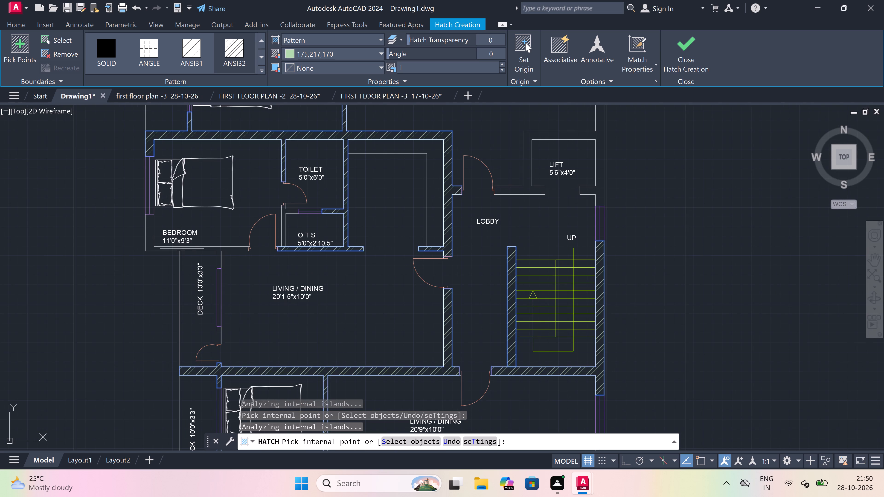
left_click(182, 248)
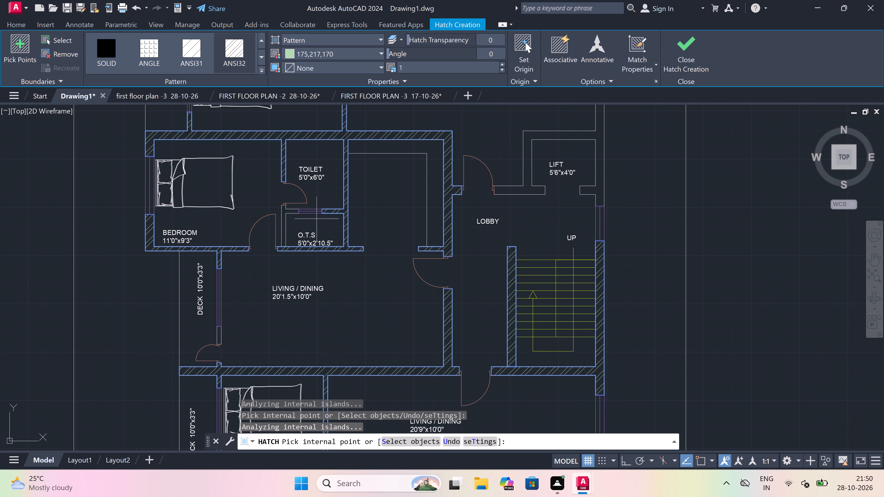
left_click(284, 212)
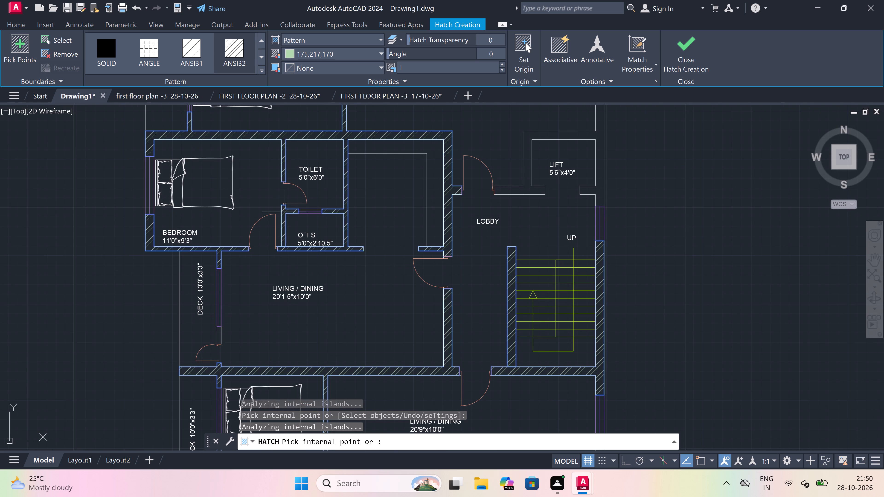
scroll(205, 312, "down", 1)
scroll(210, 331, "up", 1)
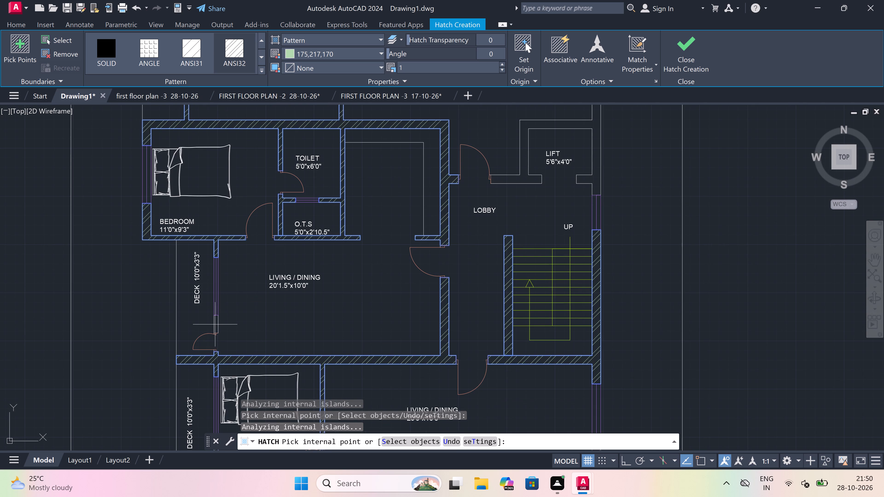
left_click(215, 324)
Hatch the walls enclosing the lift together with the adjoining east exterior wall.
scroll(191, 293, "down", 4)
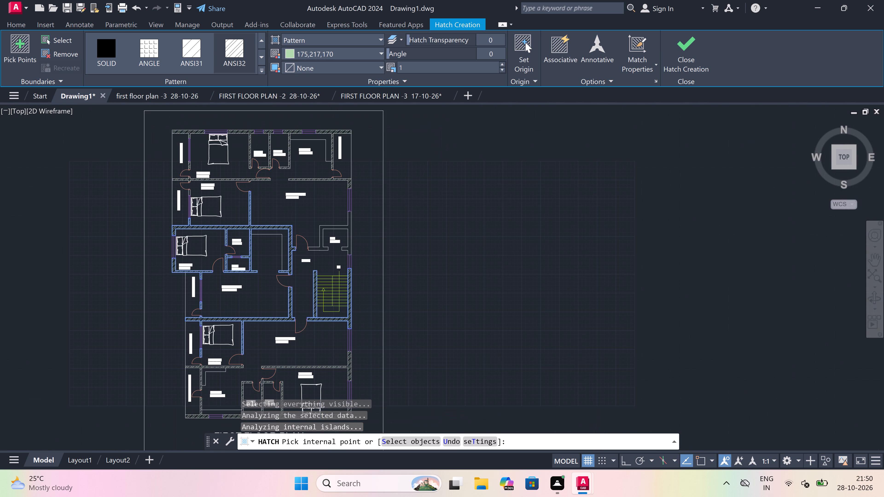
scroll(191, 293, "down", 2)
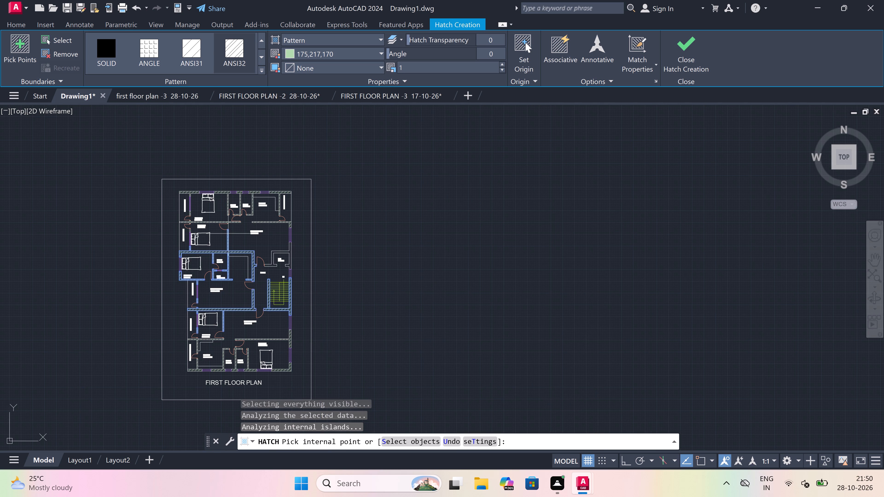
scroll(289, 253, "up", 2)
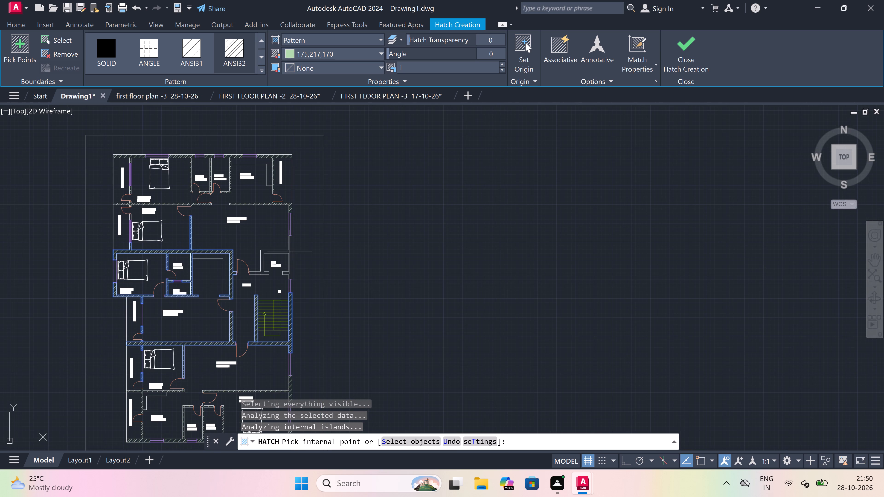
left_click(290, 252)
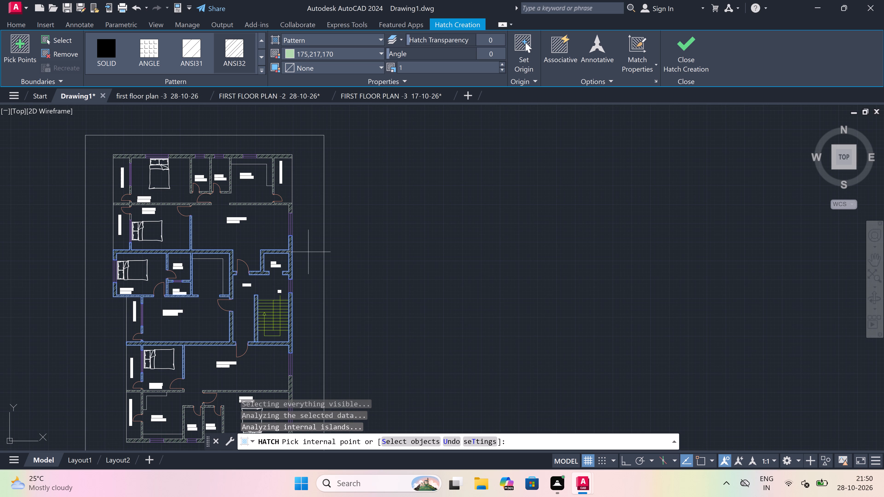
Finish the wall hatching and examine the whole first floor plan, including its toilets, bedrooms and kitchen.
key("Escape")
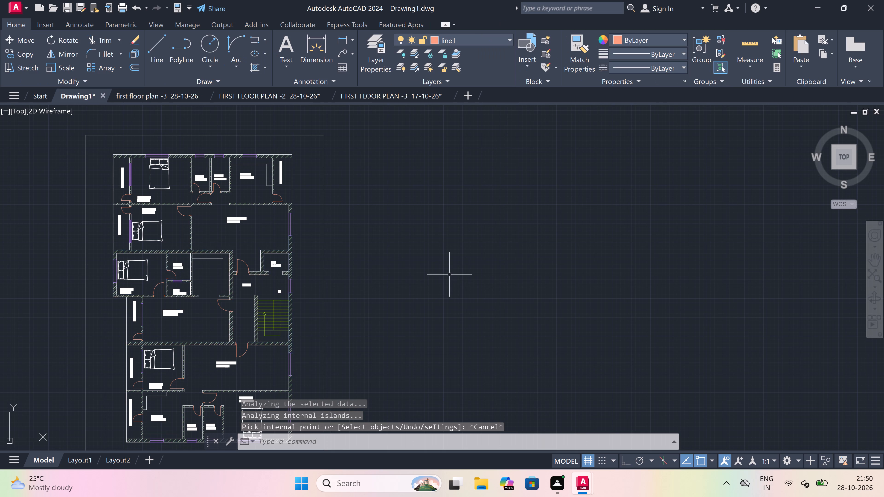
scroll(305, 234, "down", 2)
scroll(271, 254, "up", 1)
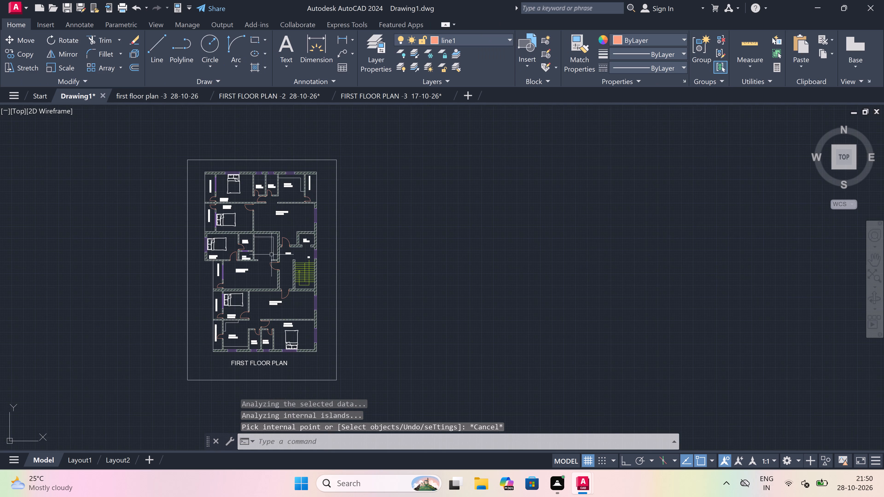
scroll(271, 254, "down", 2)
scroll(268, 227, "up", 3)
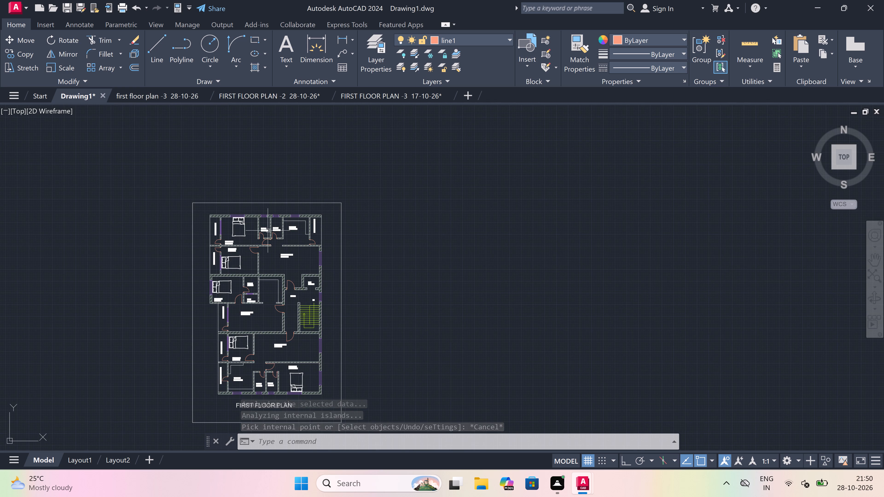
scroll(260, 248, "up", 2)
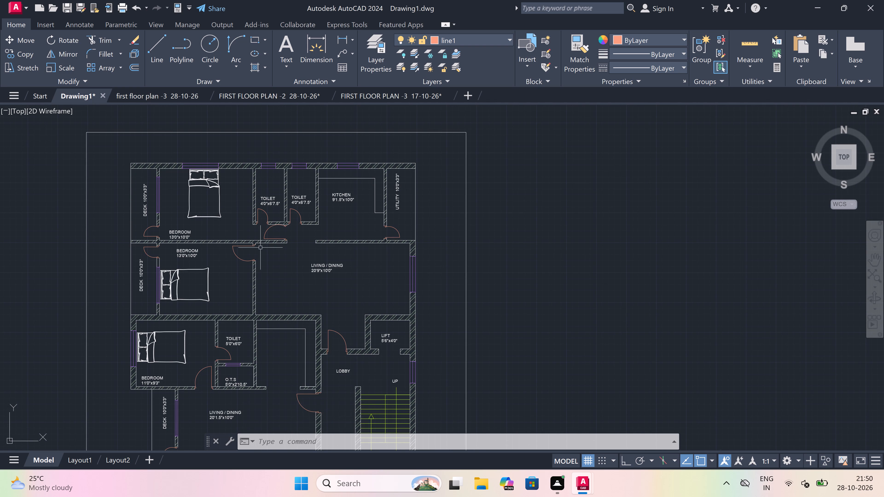
scroll(260, 248, "down", 2)
scroll(259, 209, "up", 3)
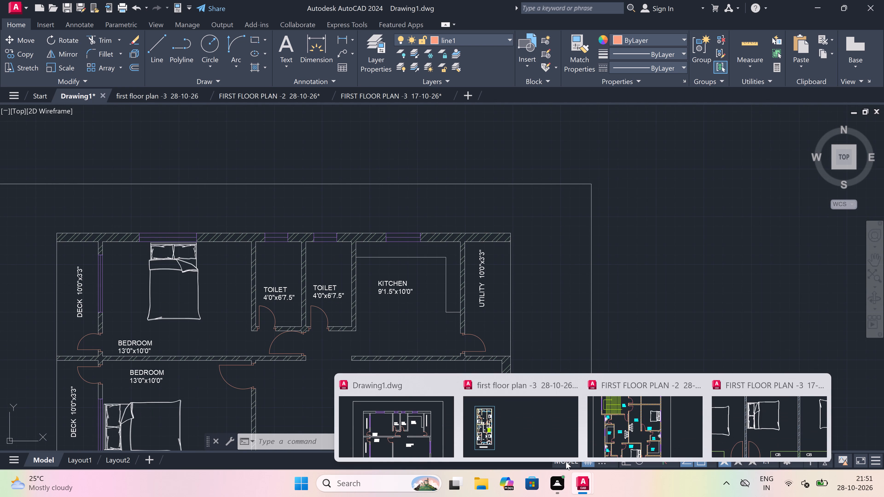
Switch to the FIRST FLOOR PLAN -3 17-10-26 drawing and locate the toilet fixtures at the plan's north end.
left_click(507, 429)
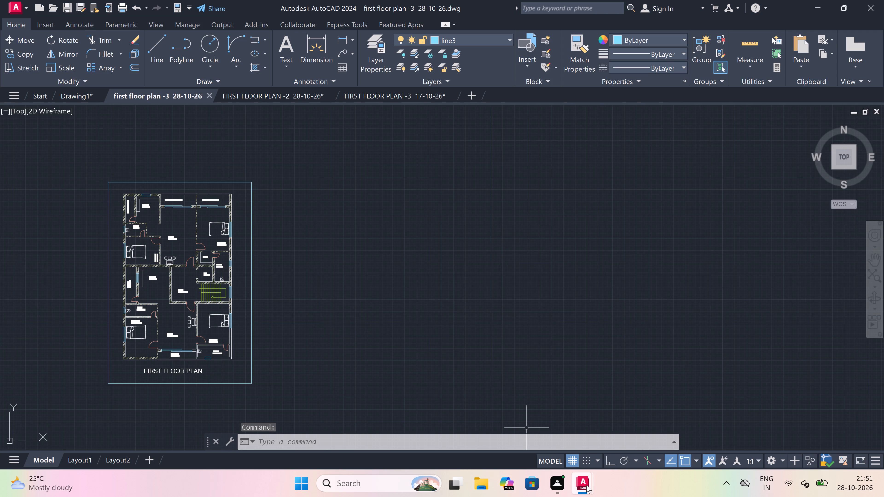
left_click(762, 425)
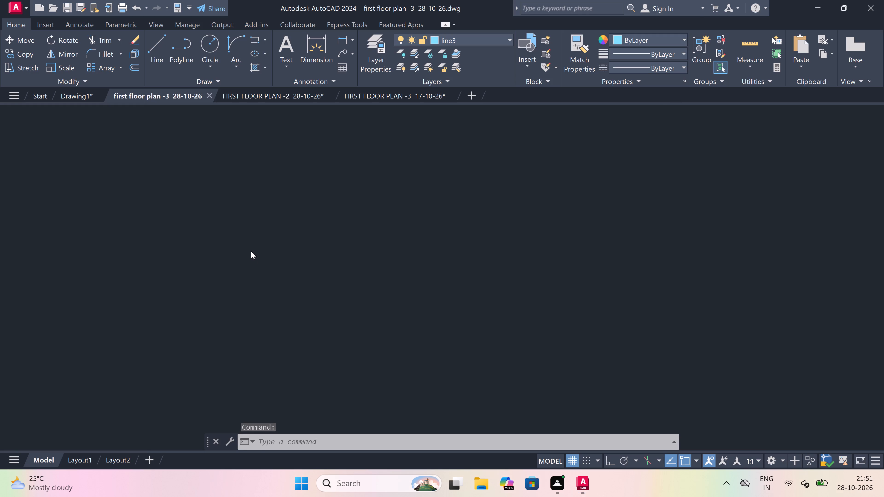
scroll(337, 256, "down", 7)
scroll(343, 240, "up", 4)
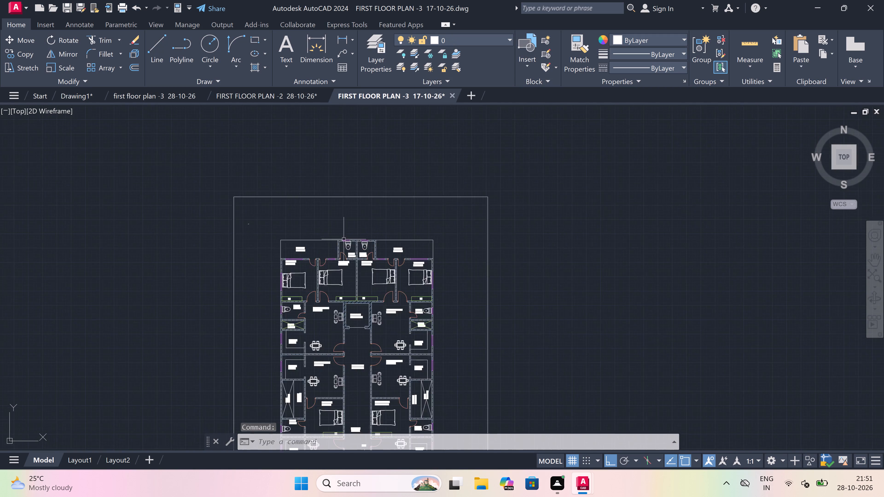
scroll(366, 257, "up", 3)
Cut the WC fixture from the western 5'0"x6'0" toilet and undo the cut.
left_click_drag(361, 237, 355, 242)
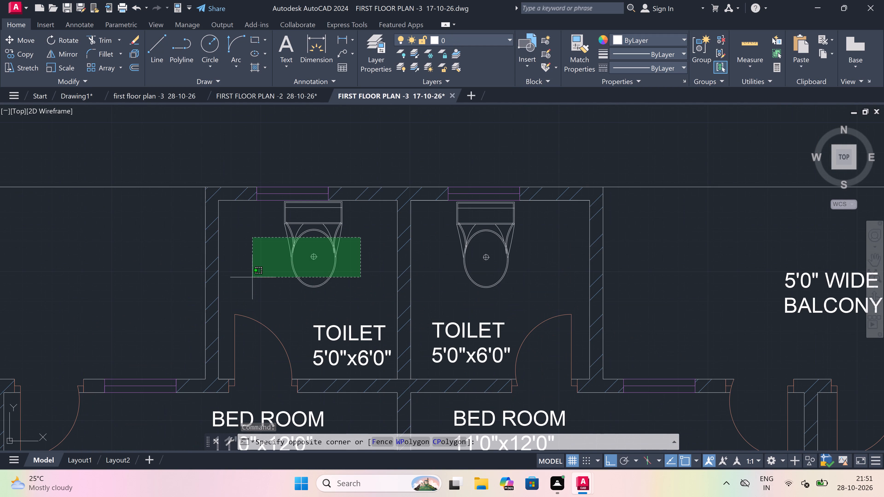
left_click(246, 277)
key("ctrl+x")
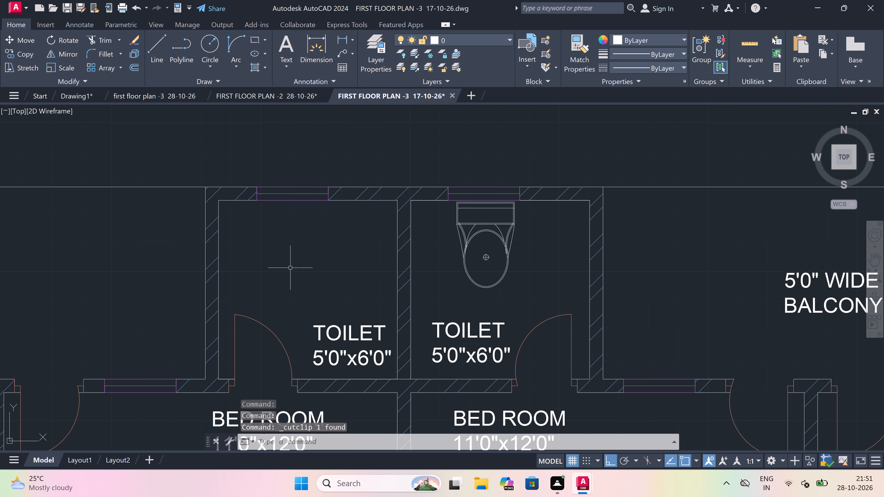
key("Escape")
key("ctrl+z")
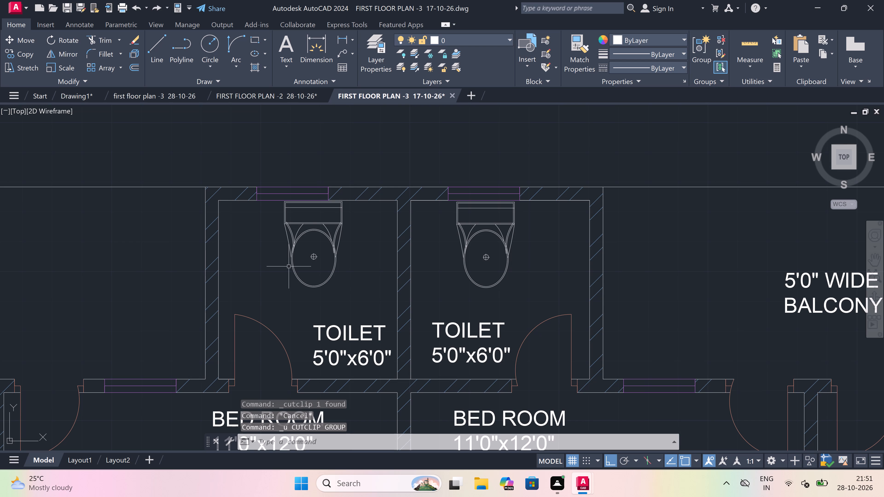
Select the WC fixture in the western 5'0"x6'0" toilet.
left_click(313, 238)
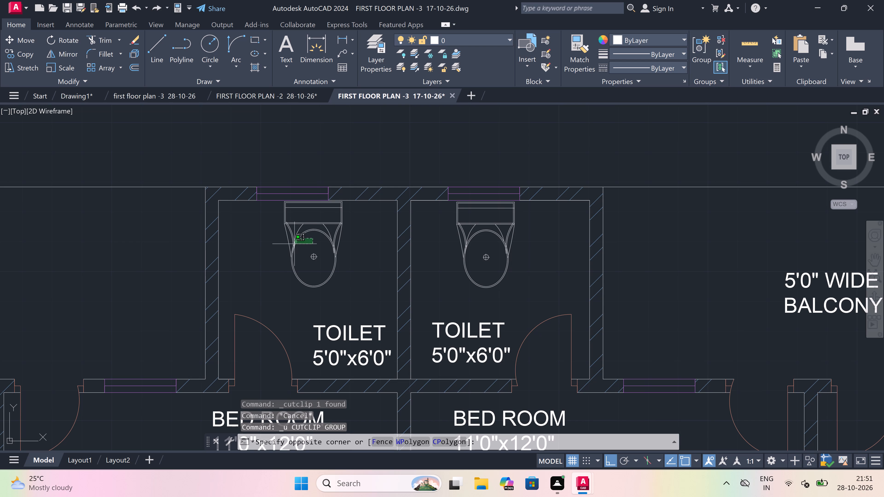
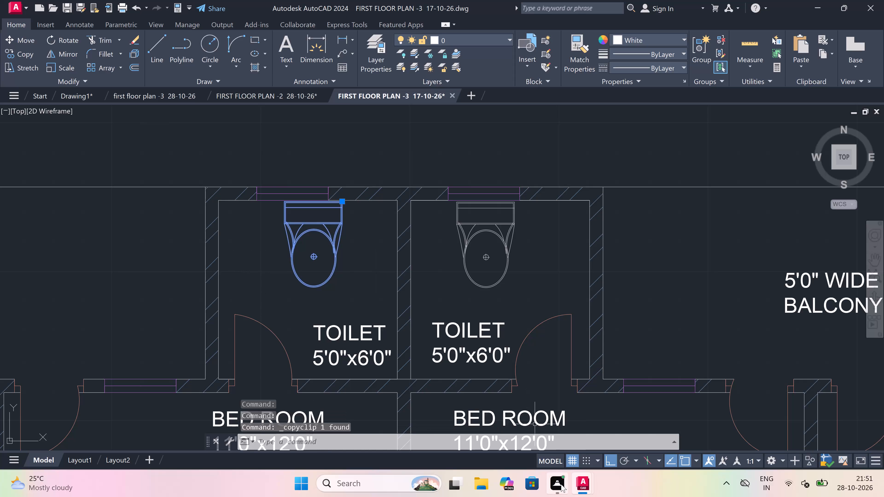
Switch to Drawing1 and paste the WC fixture against the north wall of the western 4'0"x6'7.5" toilet.
left_click(370, 419)
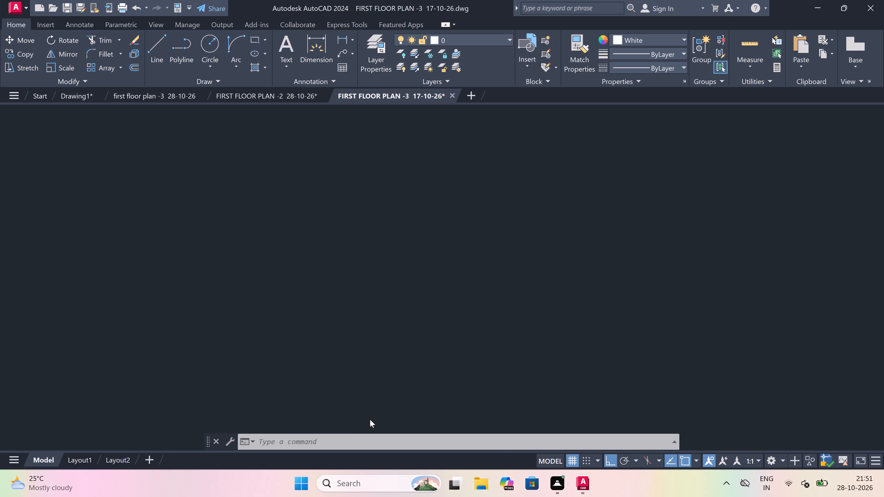
key("ctrl+v")
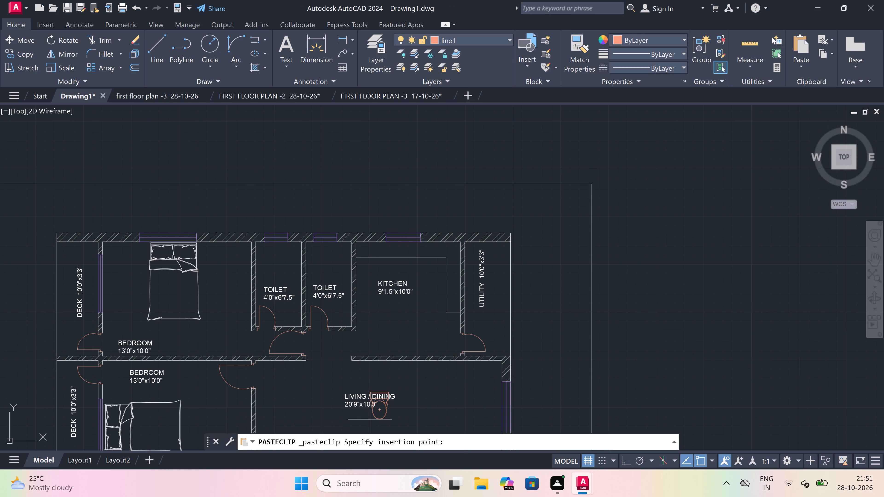
scroll(267, 273, "up", 3)
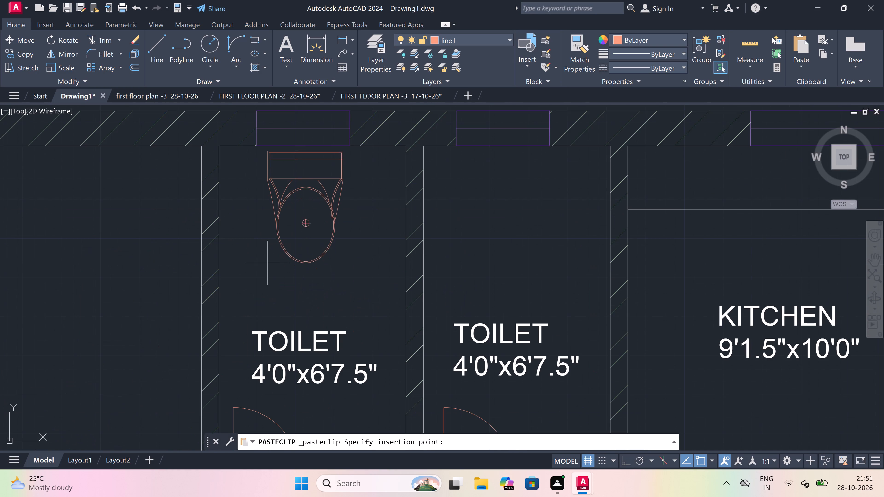
left_click(271, 261)
Copy the pasted WC fixture to the north wall of the adjoining eastern 4'0"x6'7.5" toilet.
scroll(271, 261, "down", 3)
scroll(284, 222, "up", 3)
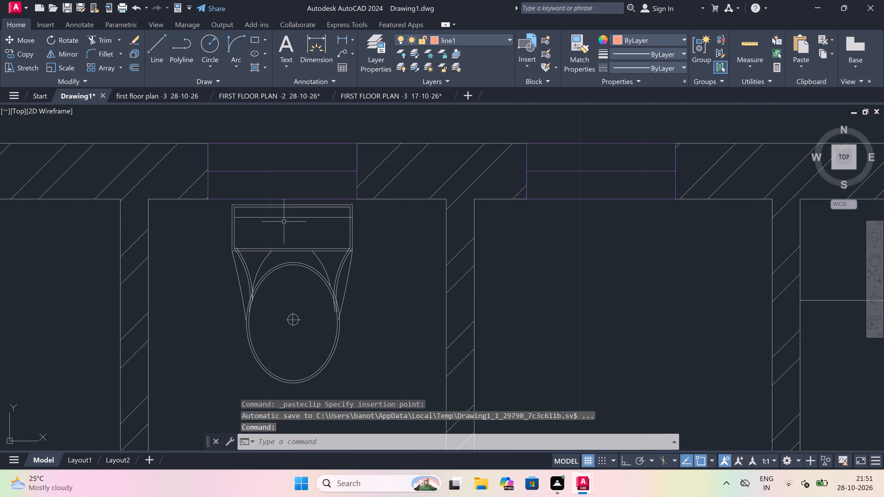
left_click_drag(284, 222, 282, 225)
left_click(248, 347)
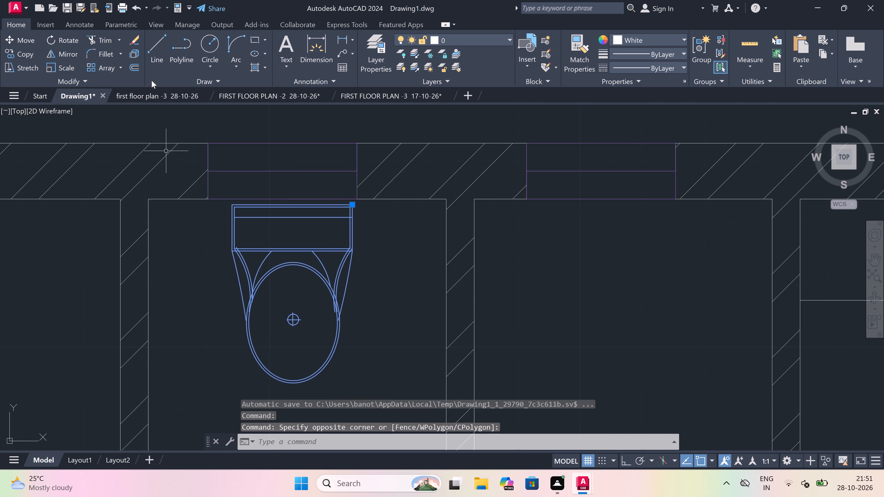
left_click_drag(20, 50, 36, 53)
left_click(25, 51)
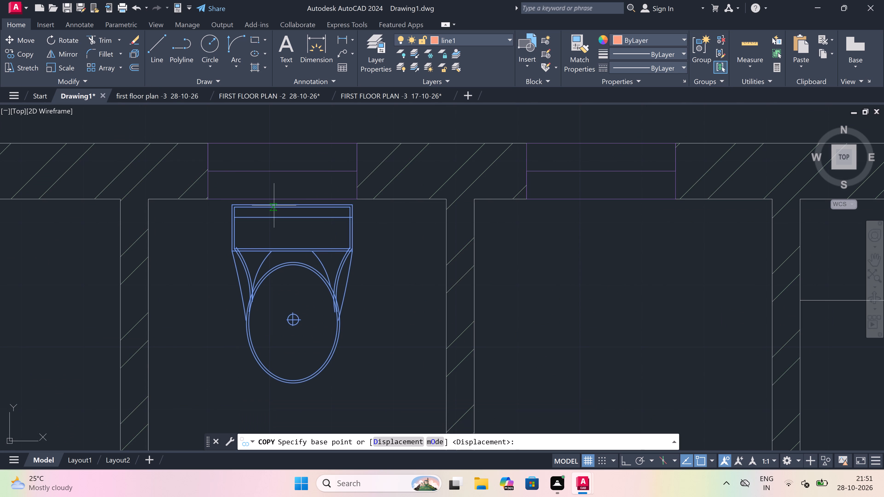
left_click_drag(296, 207, 289, 212)
scroll(221, 271, "down", 4)
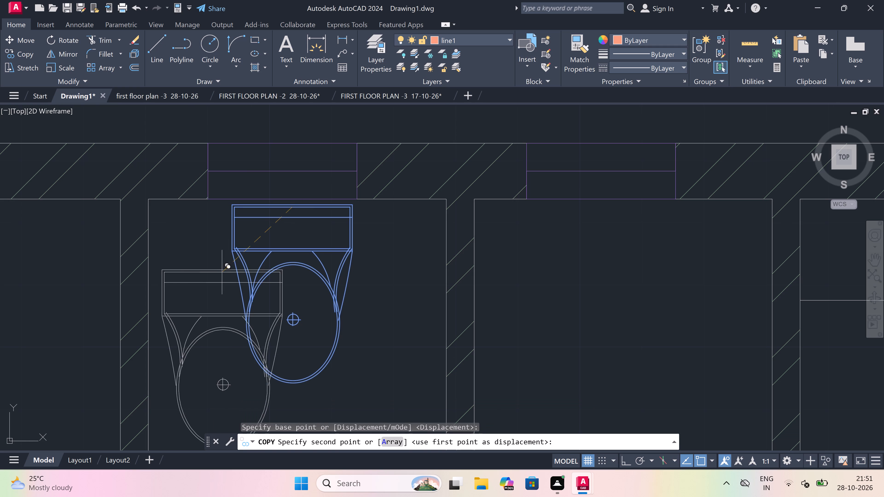
scroll(356, 263, "up", 3)
scroll(260, 242, "up", 3)
left_click(256, 242)
Place a spare copy of the WC fixture outside the plan border, southwest of the building.
scroll(280, 201, "down", 5)
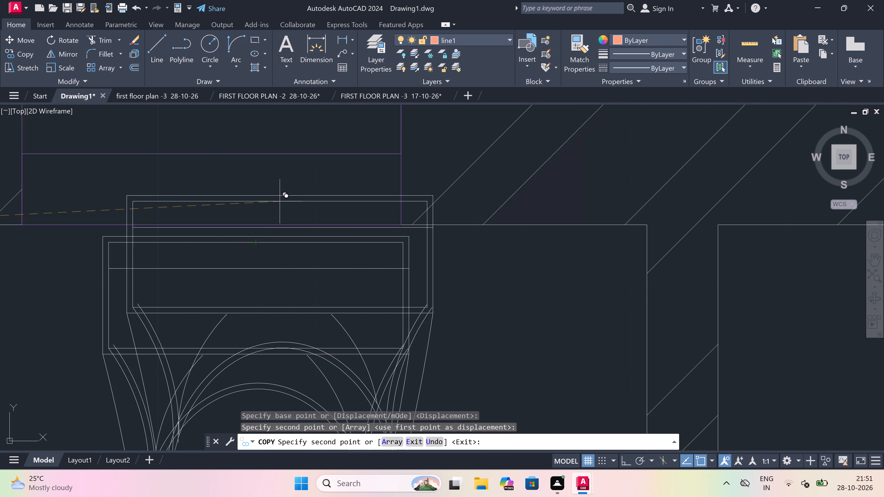
scroll(280, 201, "down", 6)
scroll(266, 281, "up", 3)
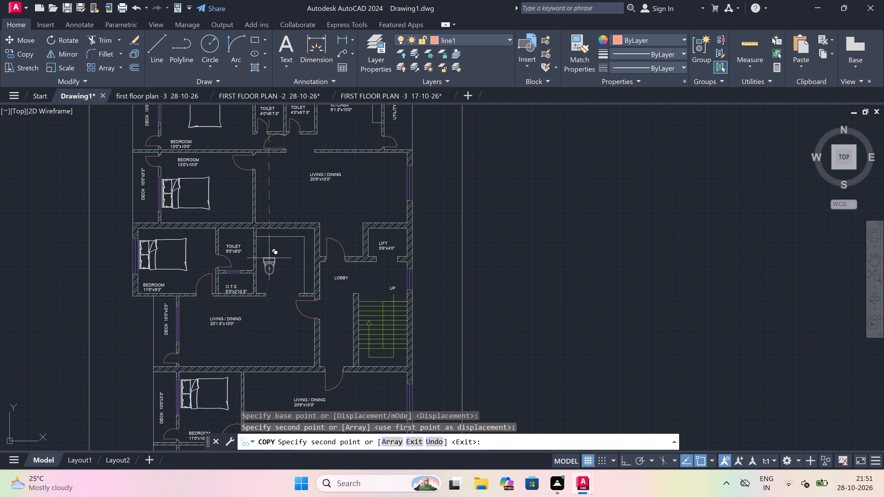
scroll(279, 233, "down", 3)
scroll(276, 277, "up", 3)
scroll(276, 277, "down", 1)
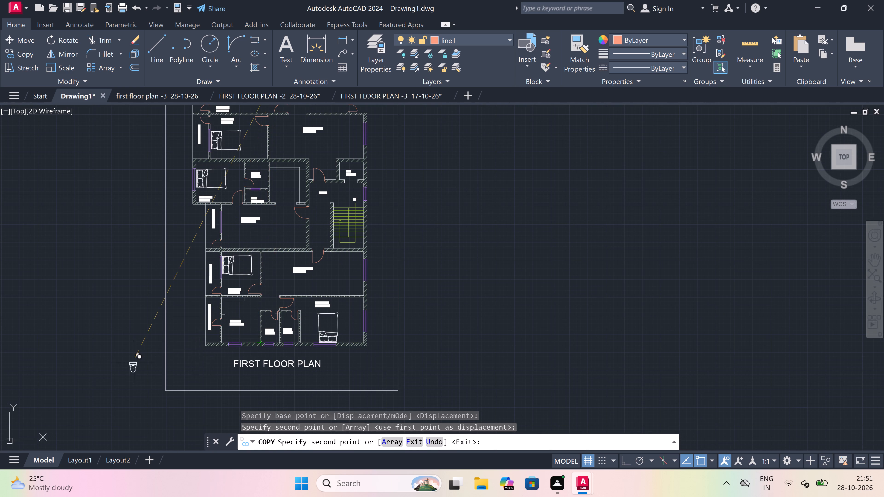
scroll(78, 364, "up", 1)
left_click(157, 332)
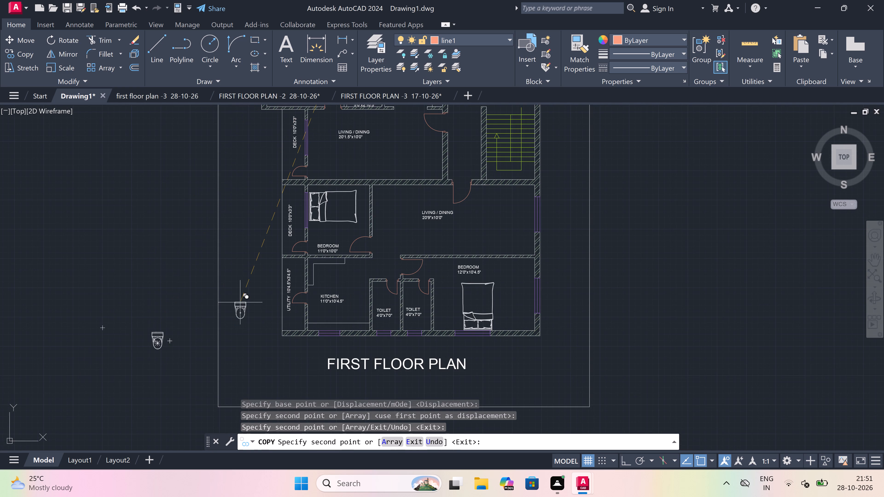
key("Escape")
Move the labels of the two southern 4'0"x7'0" toilets northward to free space at the south wall.
scroll(435, 283, "up", 2)
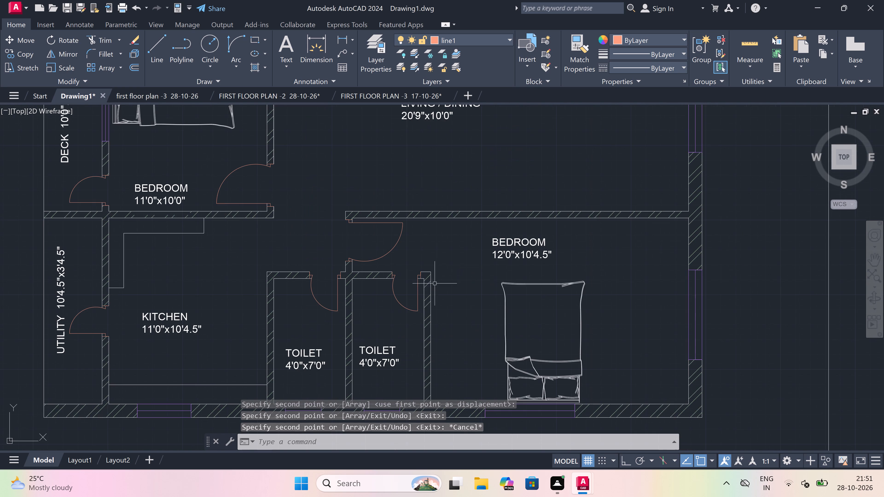
left_click(291, 354)
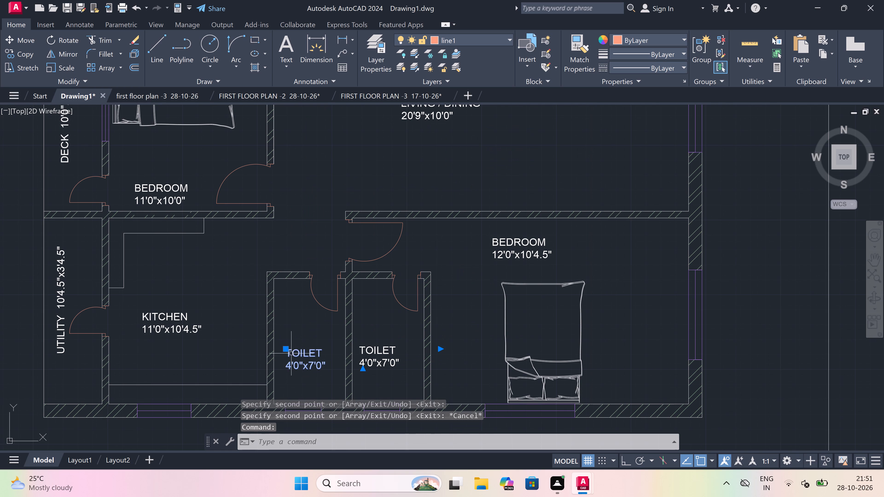
left_click(290, 351)
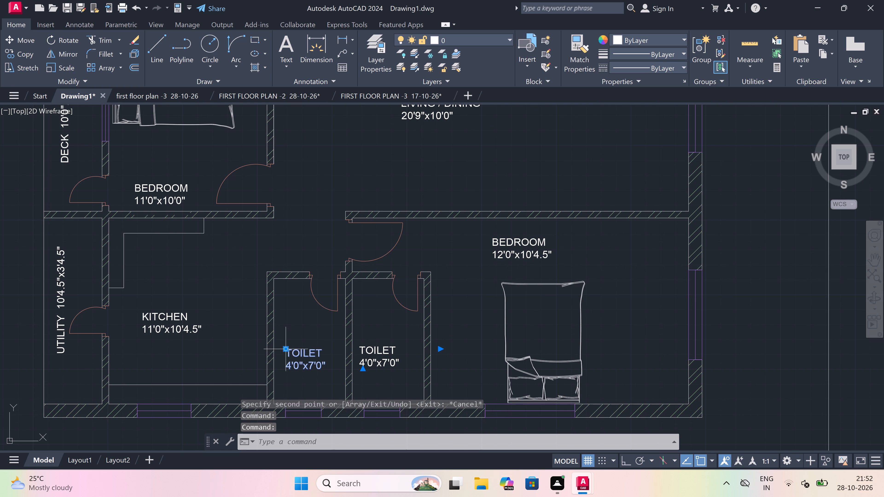
left_click_drag(288, 349, 288, 346)
left_click(286, 326)
key("Escape")
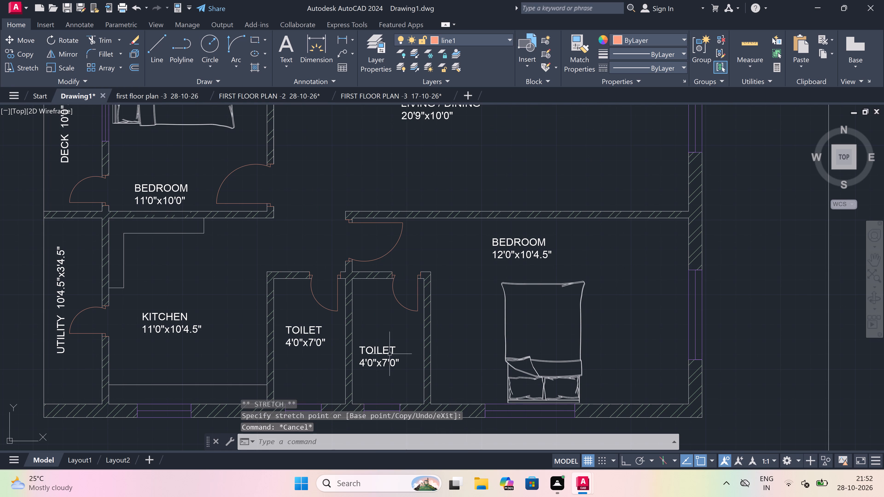
left_click(374, 352)
left_click_drag(361, 344, 361, 340)
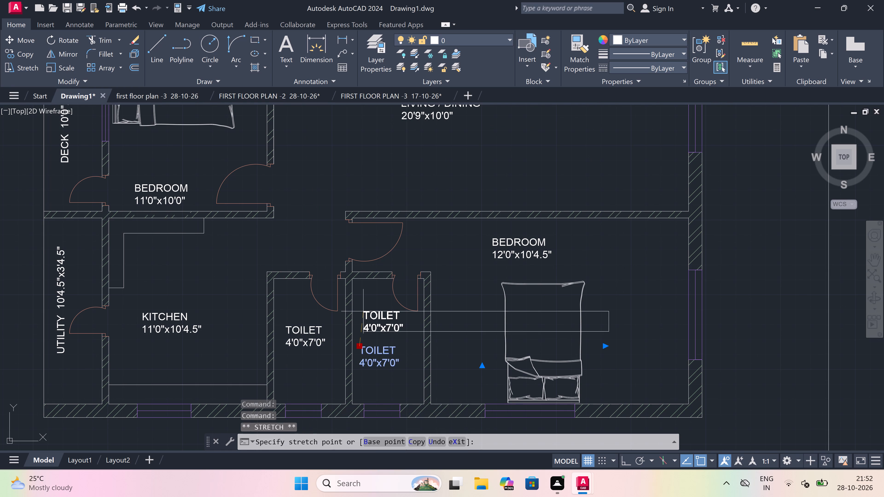
left_click(369, 324)
key("grave")
key("Escape")
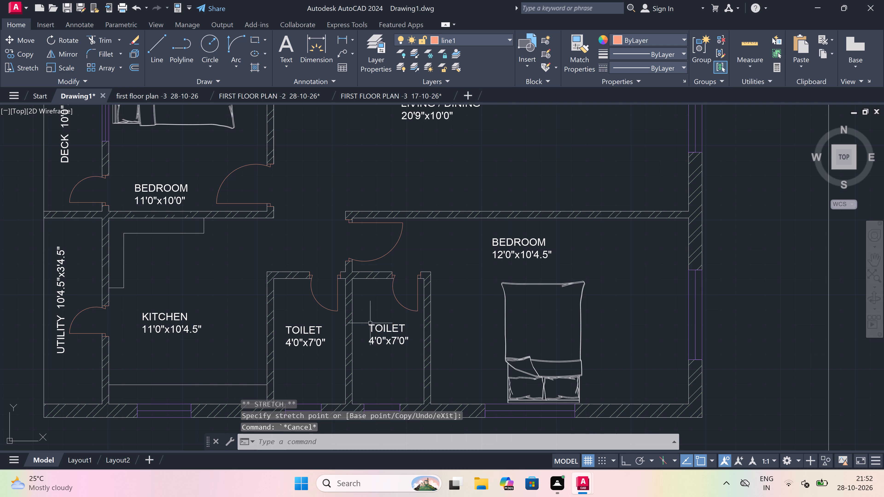
Rotate the spare WC fixture outside the plan by 180° with Ortho on, so its tank faces south.
scroll(370, 323, "down", 3)
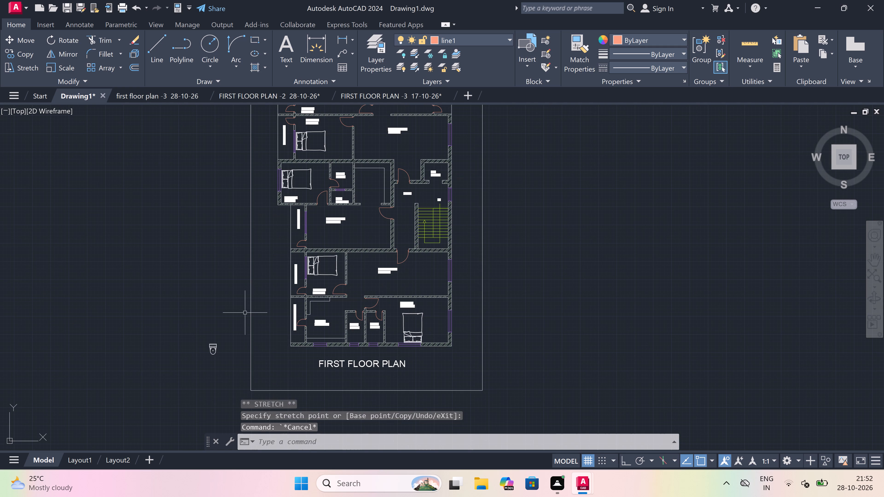
scroll(209, 354, "up", 2)
left_click(226, 325)
left_click_drag(193, 366, 192, 362)
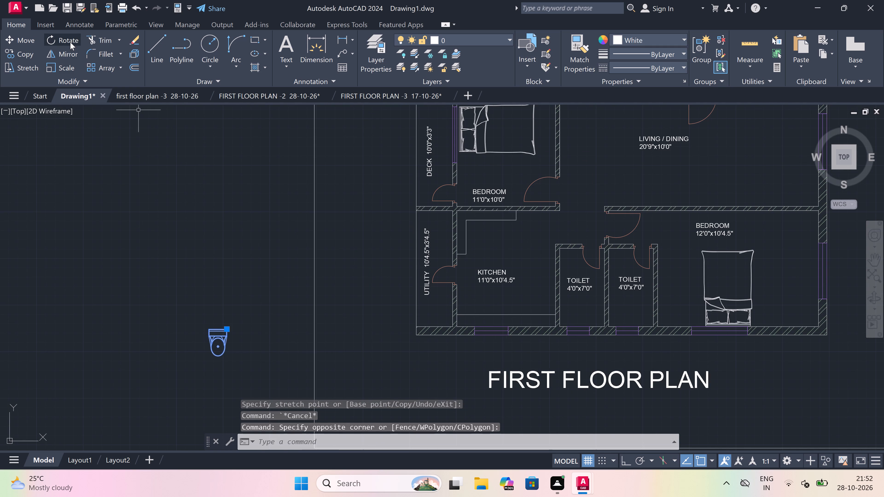
left_click_drag(68, 38, 69, 43)
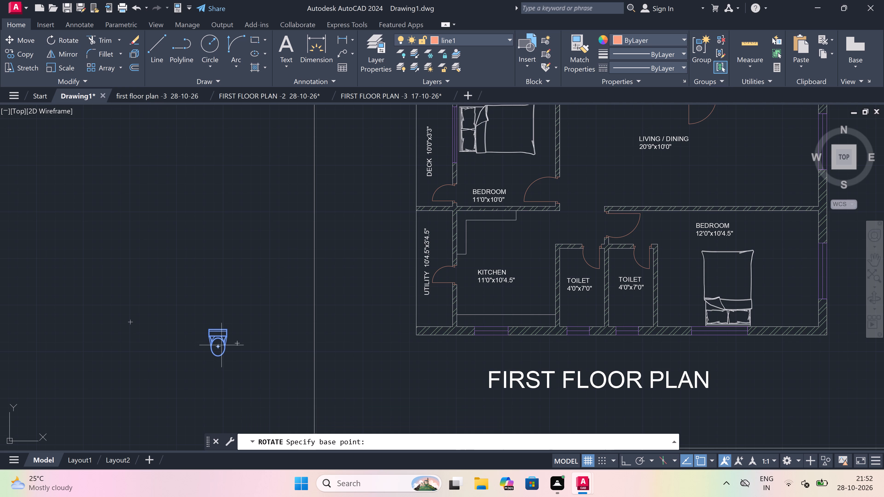
left_click_drag(219, 344, 223, 336)
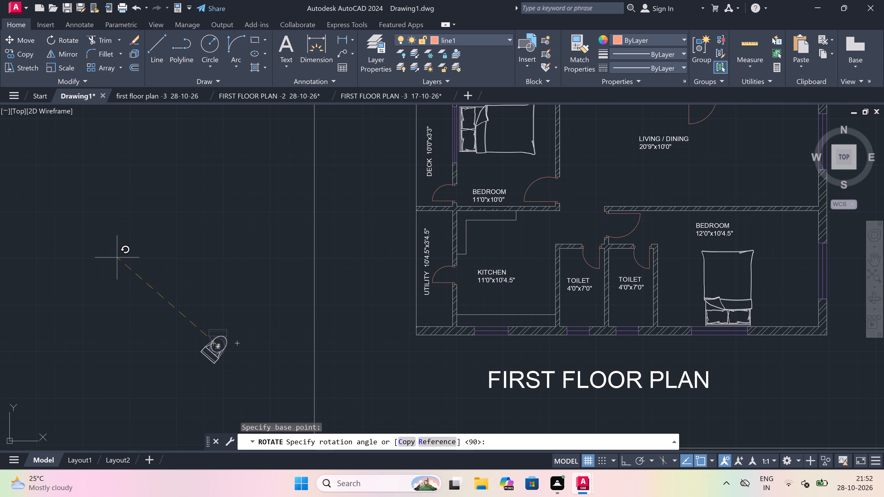
key("F8")
left_click_drag(68, 306, 71, 308)
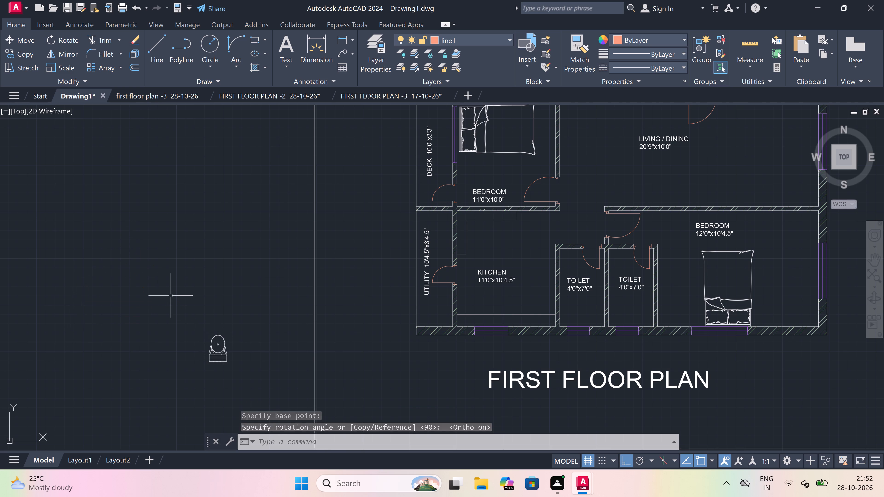
Copy the rotated WC fixture to the south wall of the western 4'0"x7'0" toilet.
left_click_drag(248, 323, 231, 343)
left_click_drag(180, 390, 180, 388)
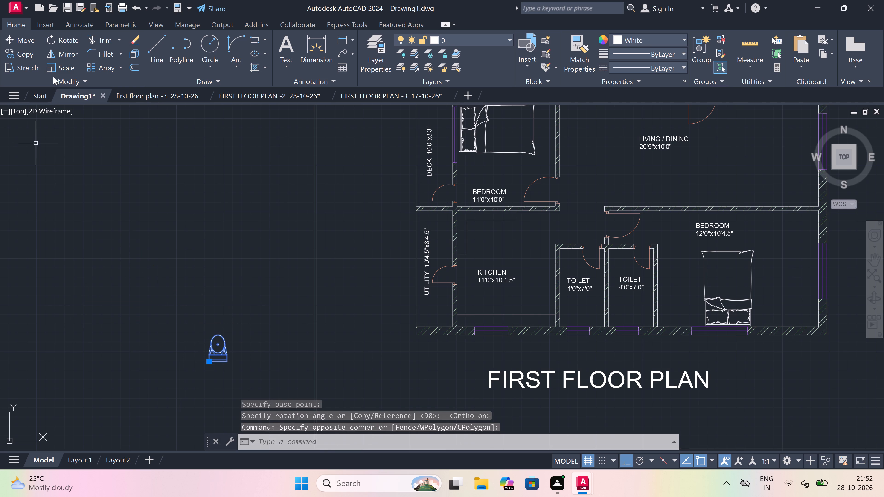
left_click_drag(23, 49, 23, 51)
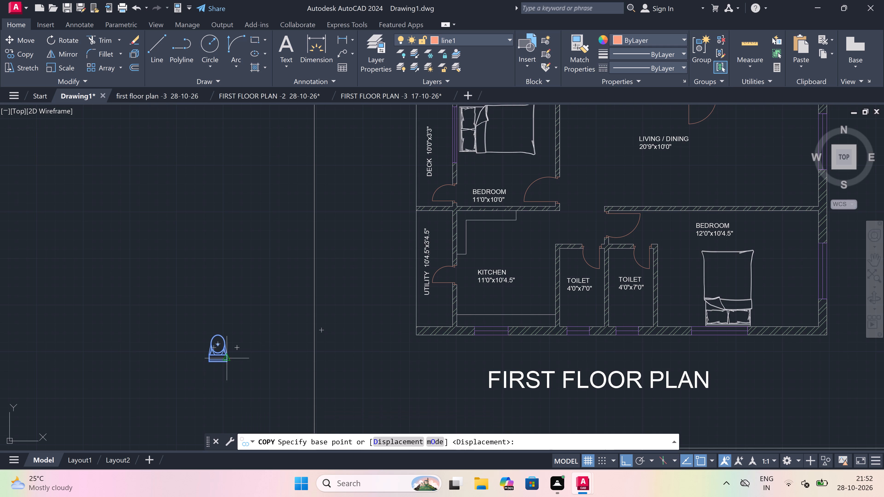
left_click(209, 360)
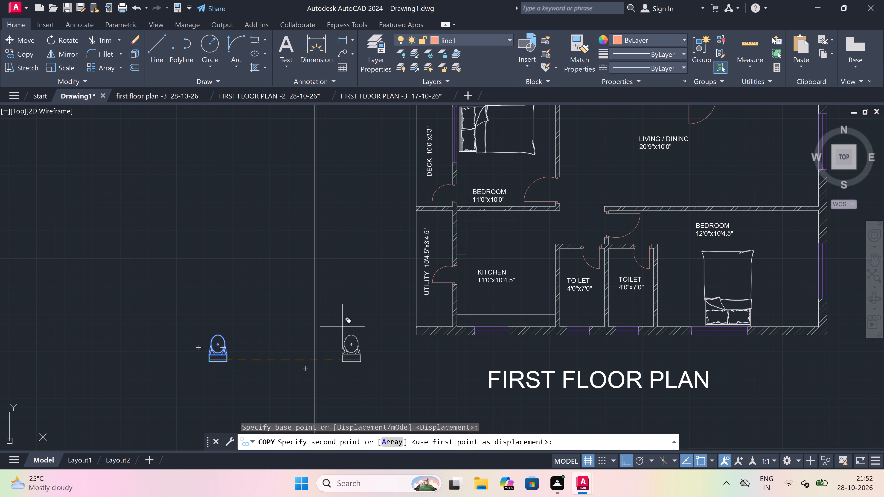
key("F8")
scroll(325, 325, "down", 3)
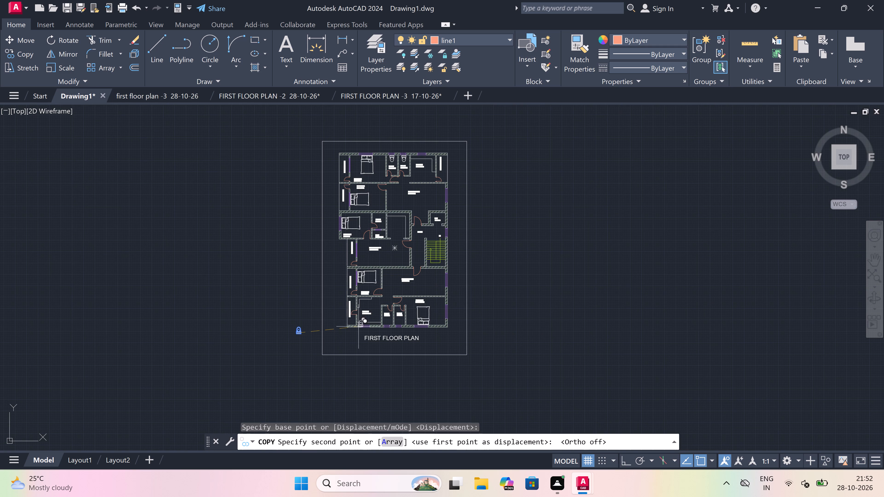
scroll(396, 314, "up", 3)
scroll(358, 356, "up", 2)
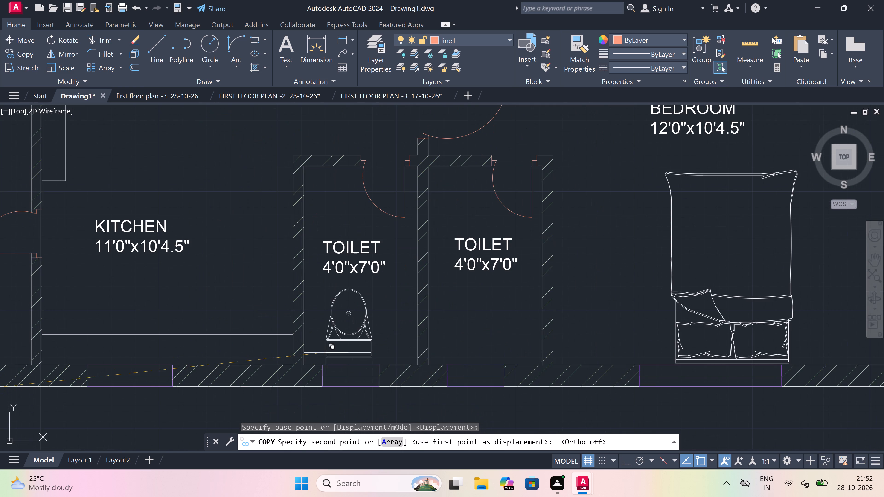
scroll(321, 353, "up", 2)
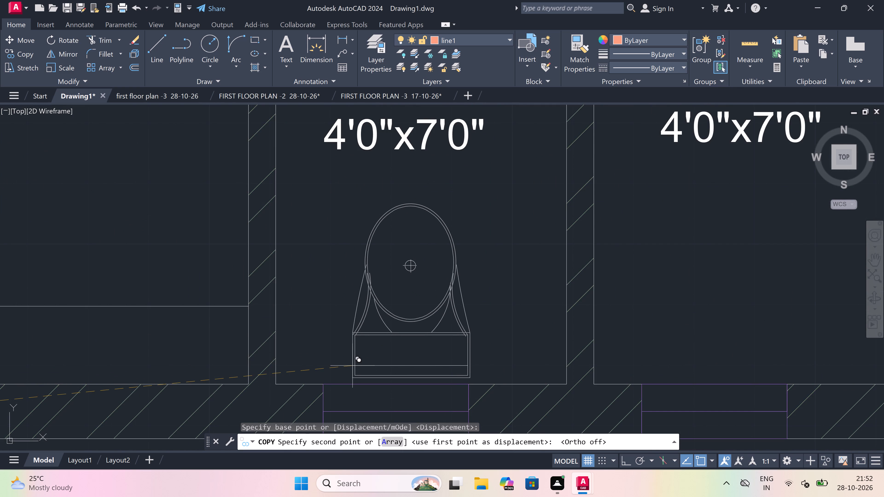
scroll(352, 366, "up", 2)
left_click_drag(352, 374, 352, 372)
Place another copy of the rotated WC at the south wall of the eastern 4'0"x7'0" toilet and finish copying.
scroll(217, 323, "down", 3)
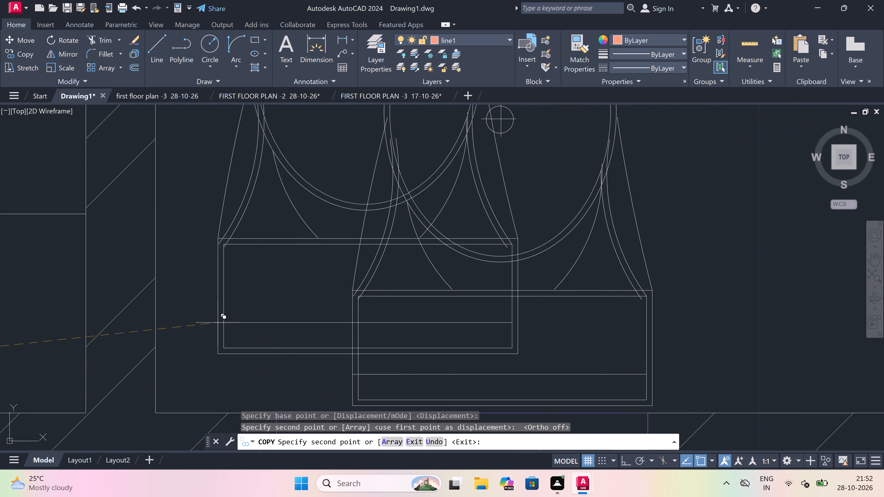
scroll(217, 323, "down", 2)
scroll(307, 321, "up", 4)
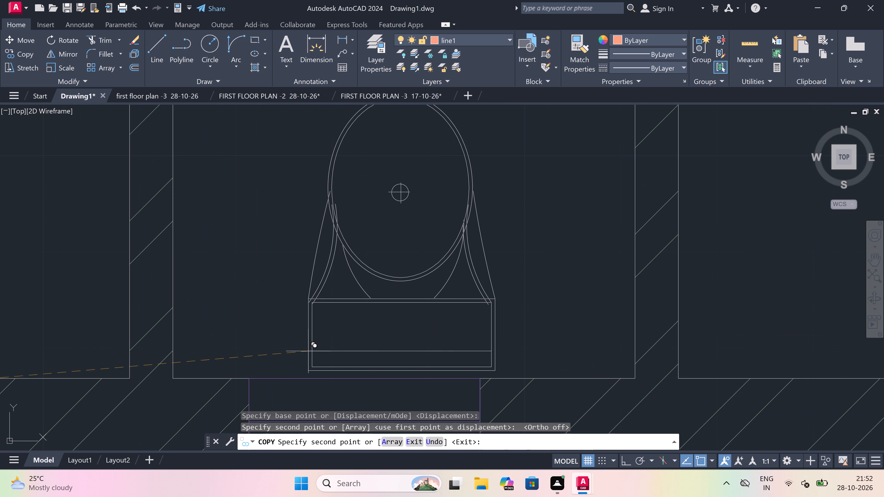
left_click(308, 353)
scroll(254, 339, "down", 8)
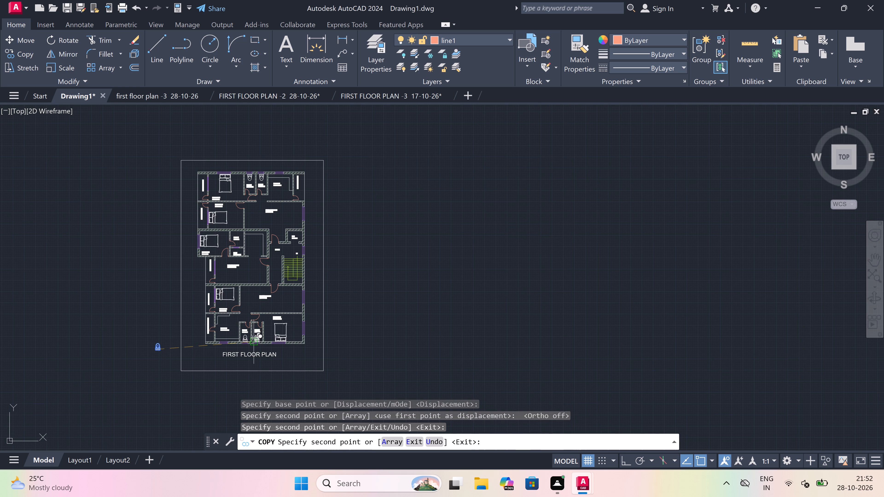
key("Escape")
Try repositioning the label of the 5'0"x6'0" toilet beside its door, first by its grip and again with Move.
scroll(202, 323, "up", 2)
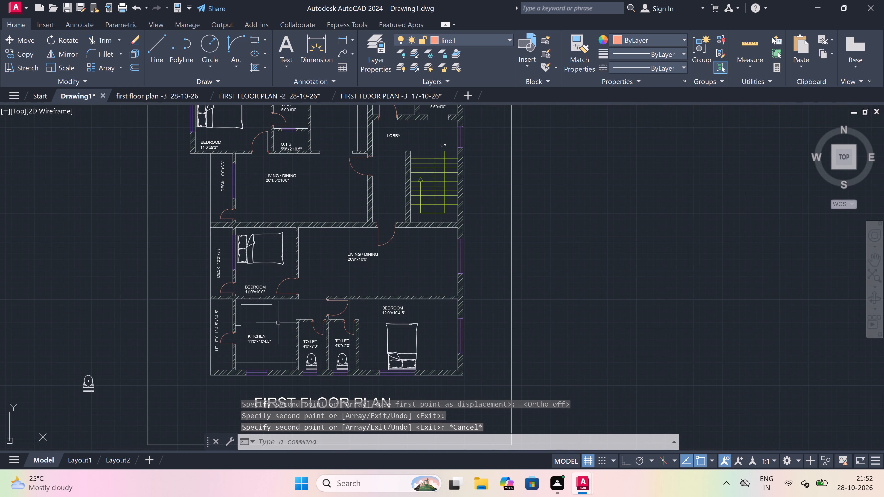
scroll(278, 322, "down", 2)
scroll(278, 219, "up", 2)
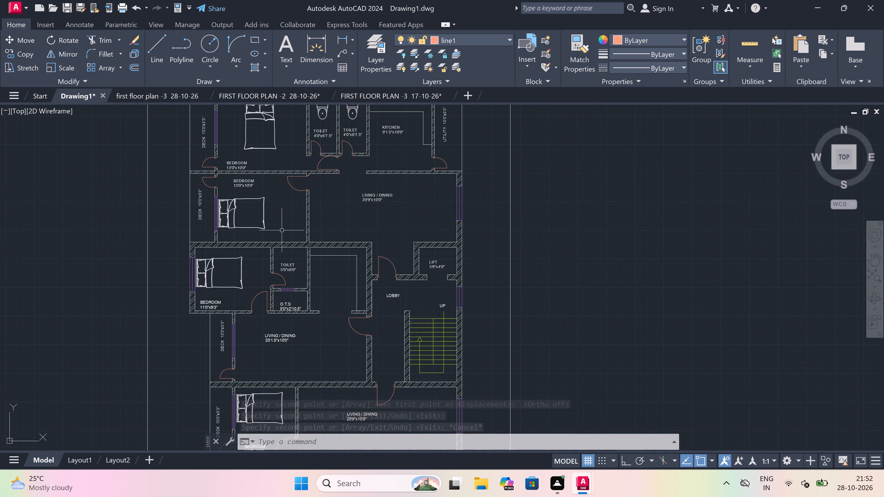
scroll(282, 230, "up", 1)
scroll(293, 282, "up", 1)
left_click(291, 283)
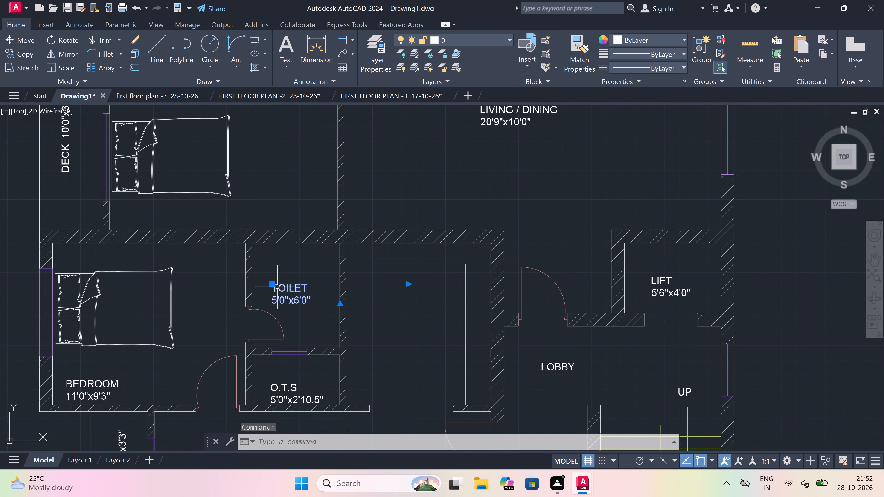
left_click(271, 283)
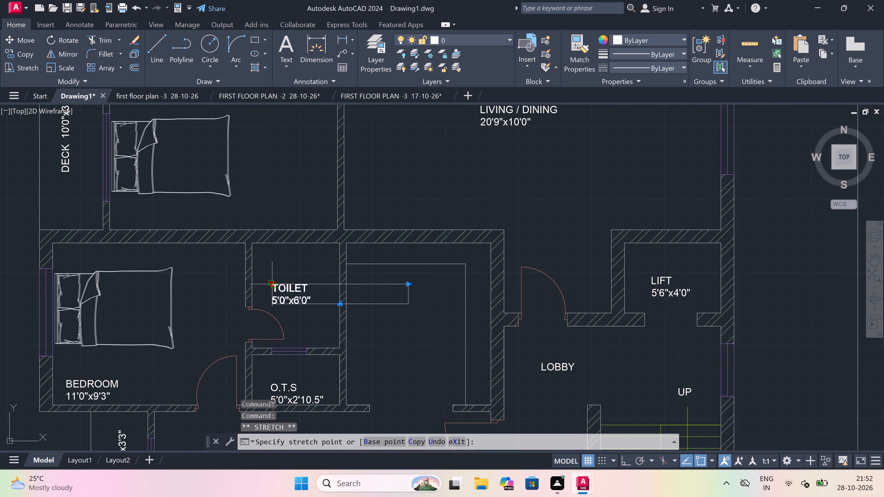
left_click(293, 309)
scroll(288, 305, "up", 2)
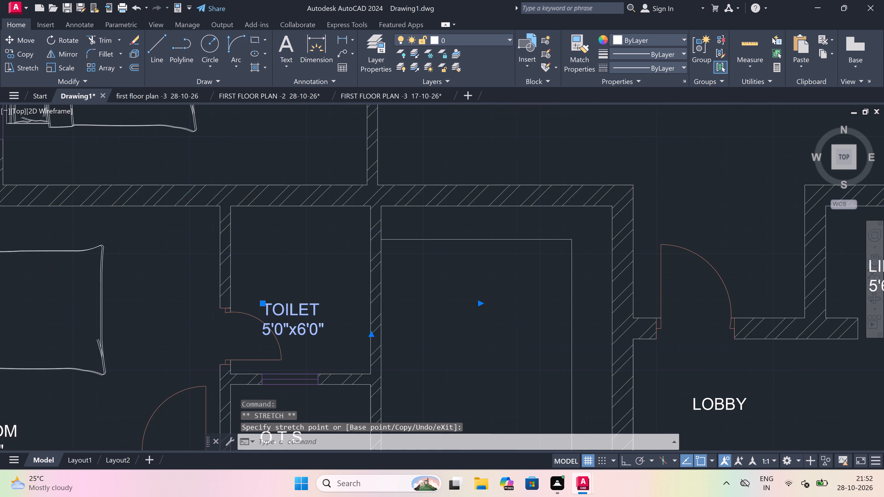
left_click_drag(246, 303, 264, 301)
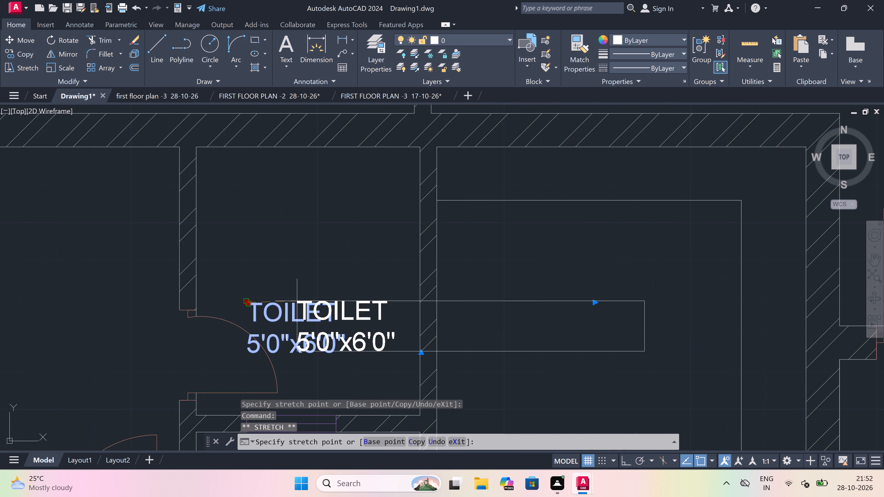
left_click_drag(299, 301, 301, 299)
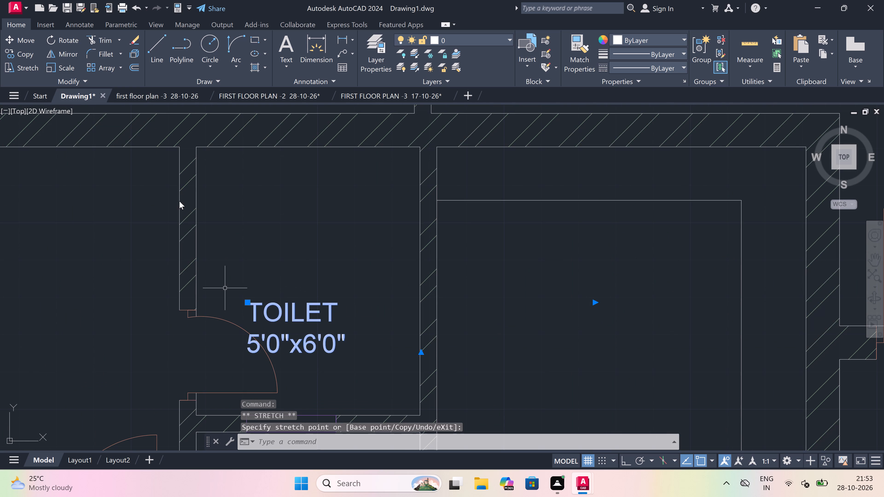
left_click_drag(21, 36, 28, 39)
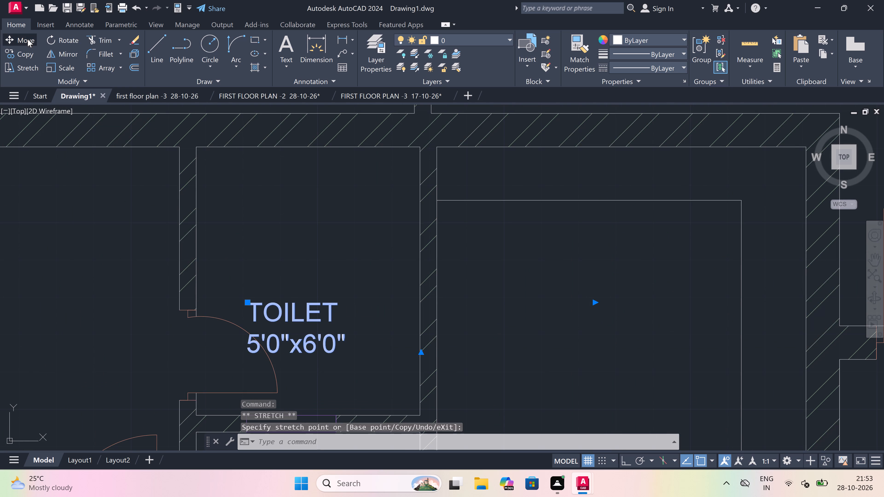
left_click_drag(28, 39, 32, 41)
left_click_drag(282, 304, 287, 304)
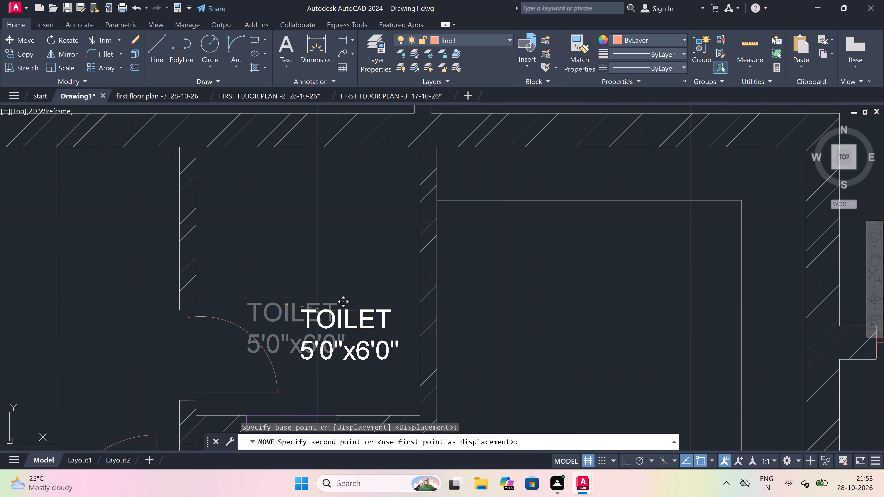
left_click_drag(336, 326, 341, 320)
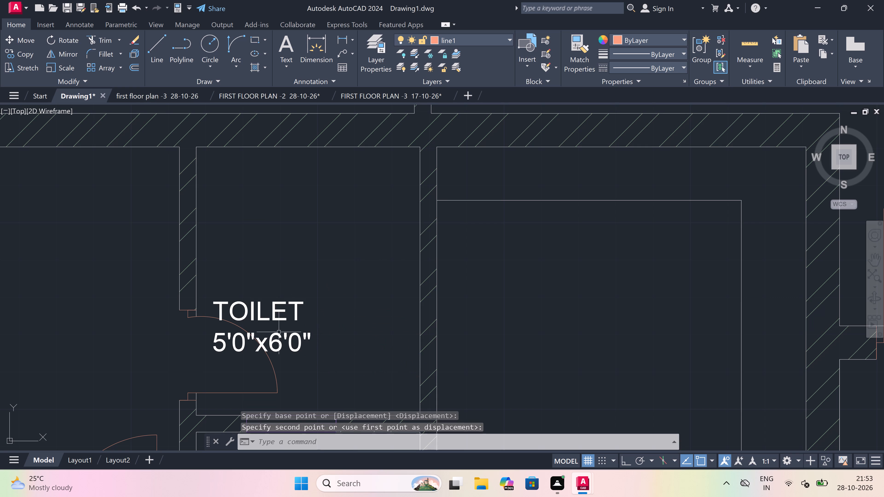
Move the 5'0"x6'0" toilet's label to the room's southeast corner, clear of the door swing.
left_click(276, 314)
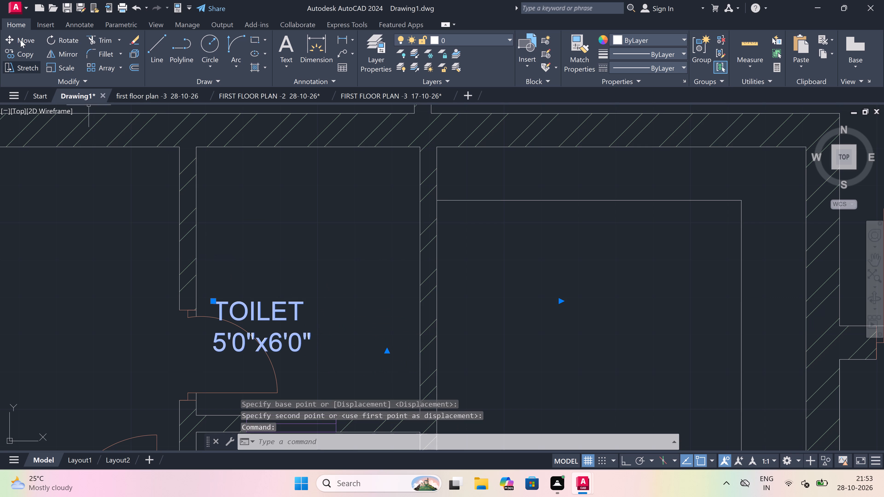
left_click(20, 40)
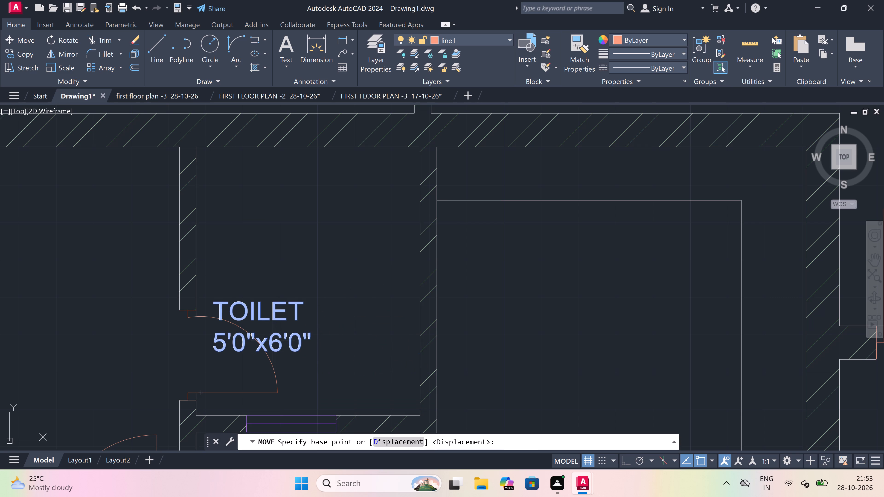
left_click(240, 304)
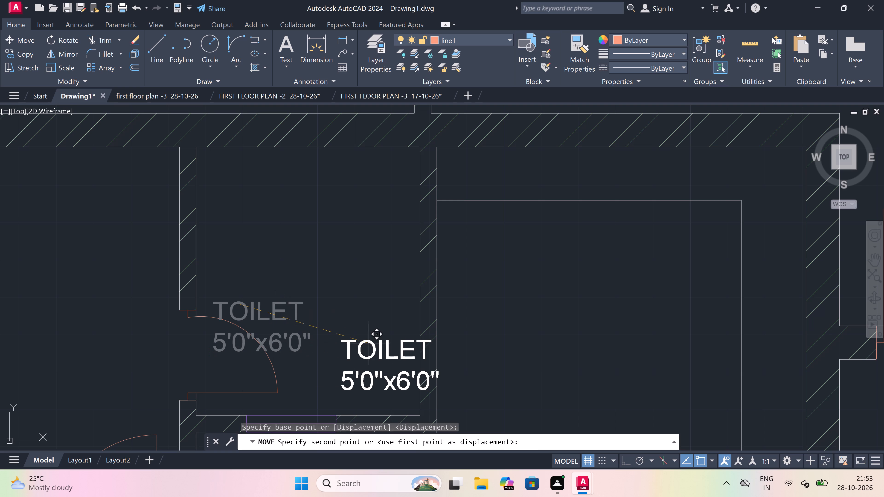
scroll(336, 346, "up", 2)
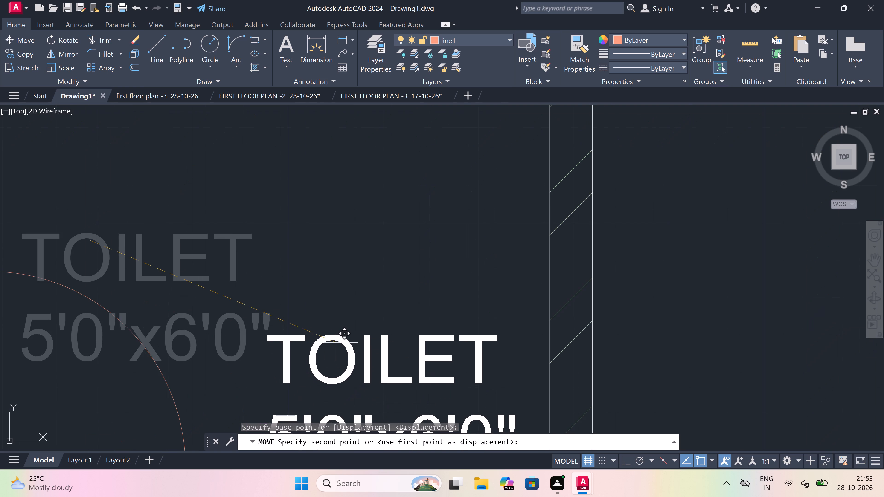
left_click_drag(337, 341, 340, 328)
key("Escape")
scroll(339, 284, "down", 2)
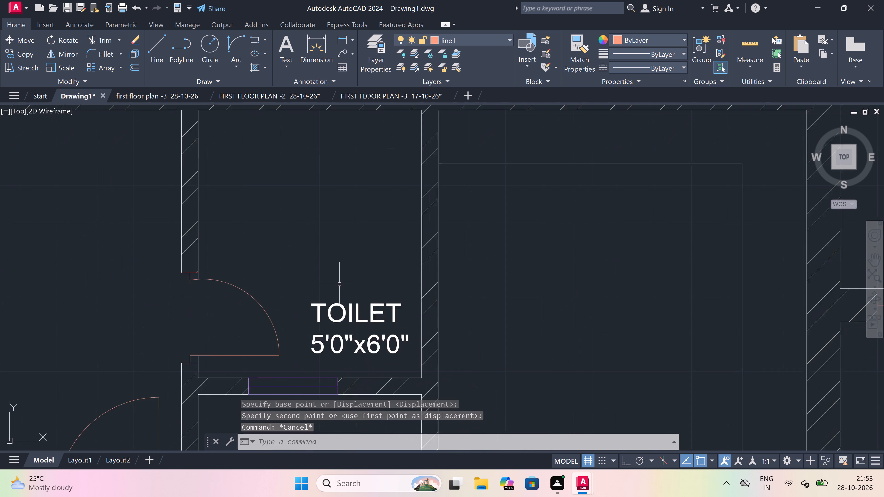
Rotate the spare WC fixture outside the plan by 90° with Ortho on, so its tank faces east.
scroll(339, 284, "down", 5)
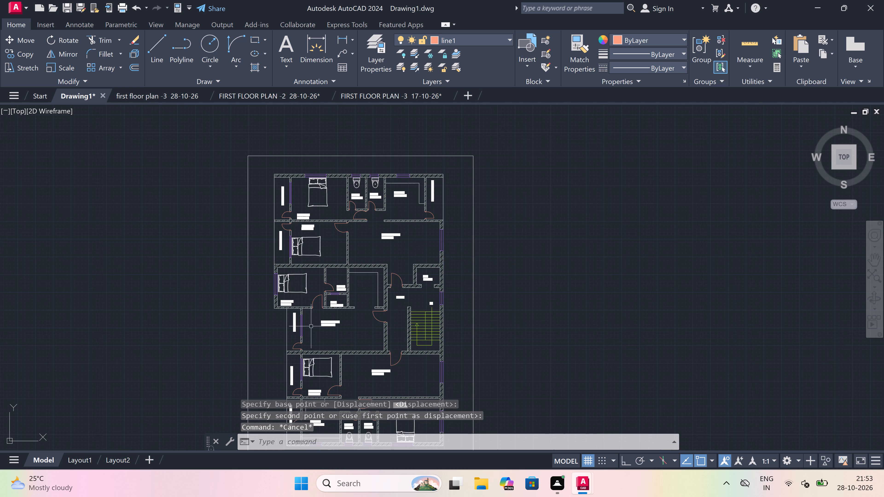
scroll(282, 257, "down", 2)
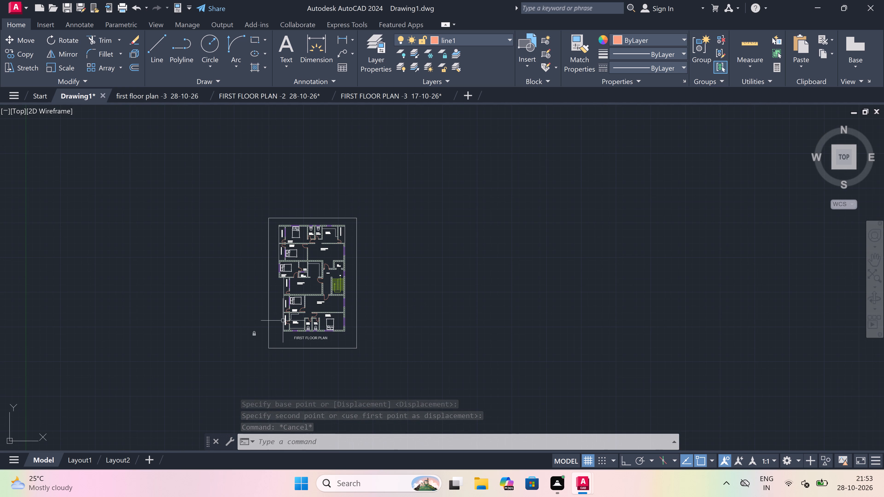
scroll(267, 332, "up", 2)
scroll(240, 342, "up", 2)
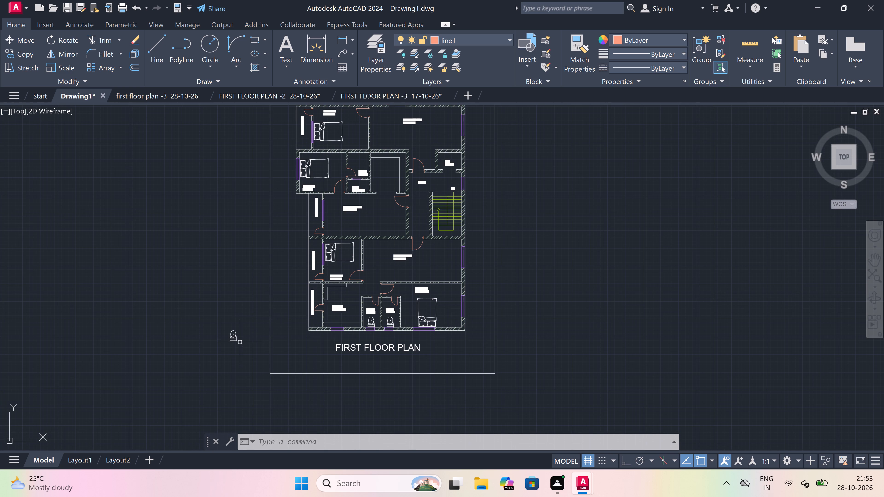
scroll(239, 341, "up", 1)
left_click_drag(240, 292, 233, 312)
left_click_drag(153, 361, 154, 361)
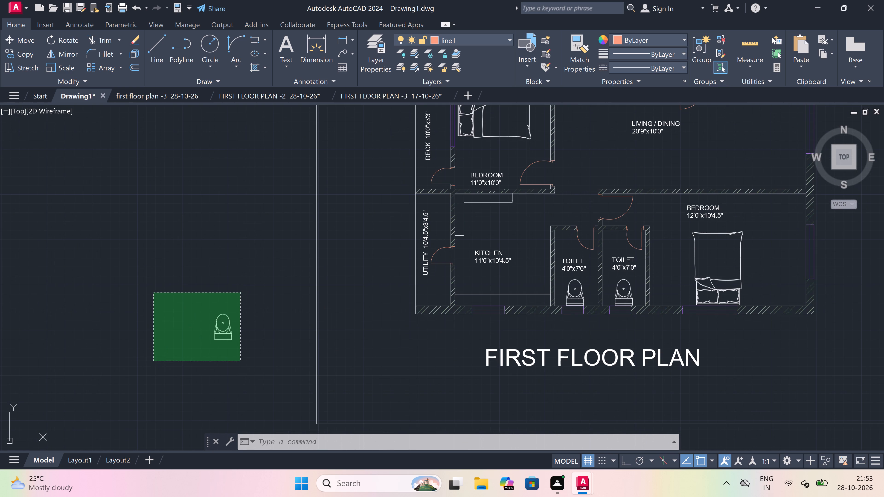
left_click_drag(154, 361, 154, 352)
left_click(64, 36)
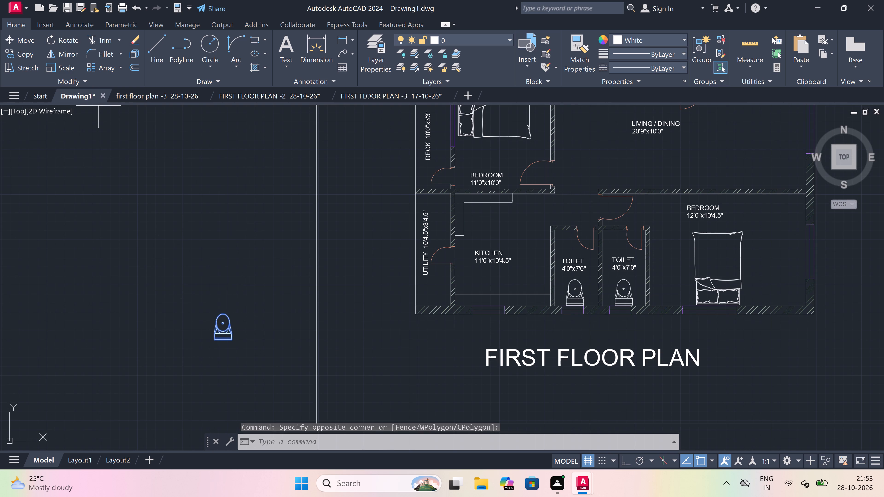
left_click_drag(221, 335, 223, 333)
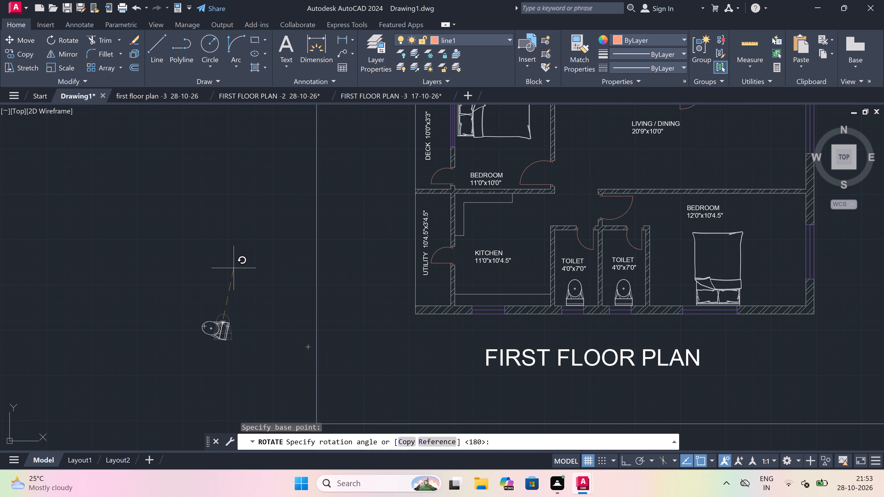
key("F8")
key("F8")
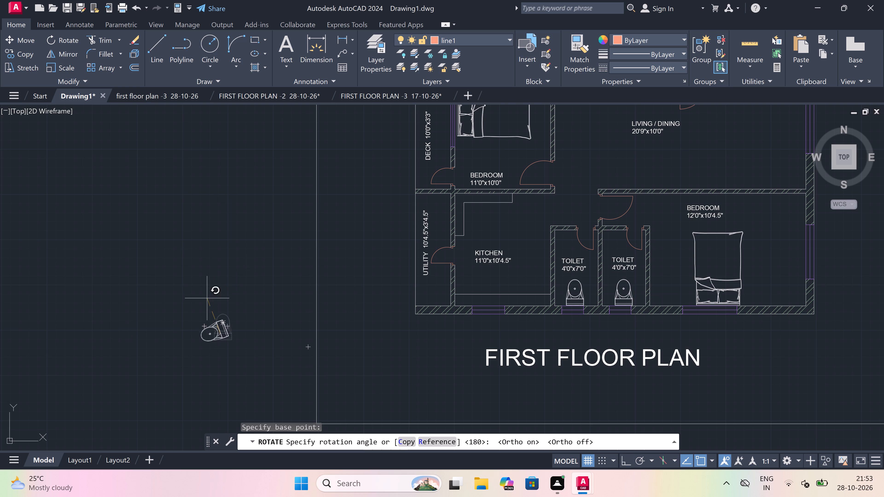
key("F8")
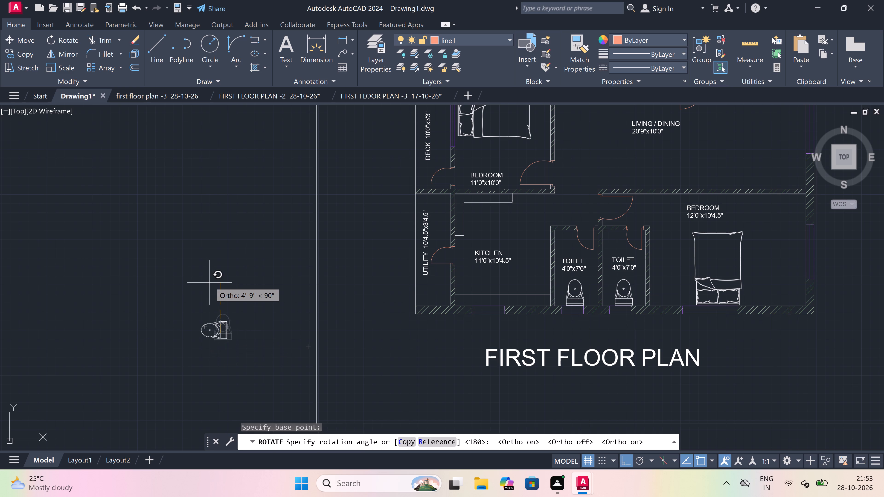
left_click(209, 281)
Move the rotated WC fixture from outside the plan to the east wall of the 5'0"x6'0" toilet, with Ortho off.
left_click(228, 312)
left_click_drag(146, 405, 146, 403)
left_click_drag(23, 39, 25, 39)
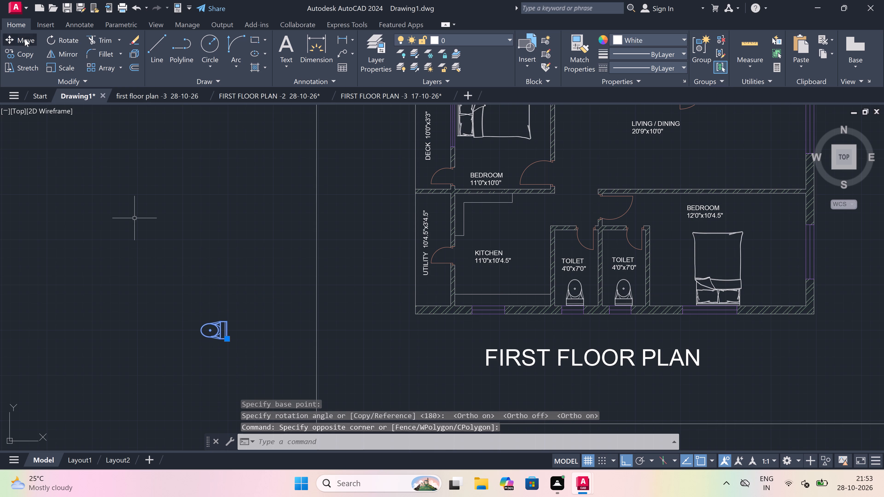
left_click_drag(25, 39, 31, 39)
left_click_drag(228, 331, 238, 324)
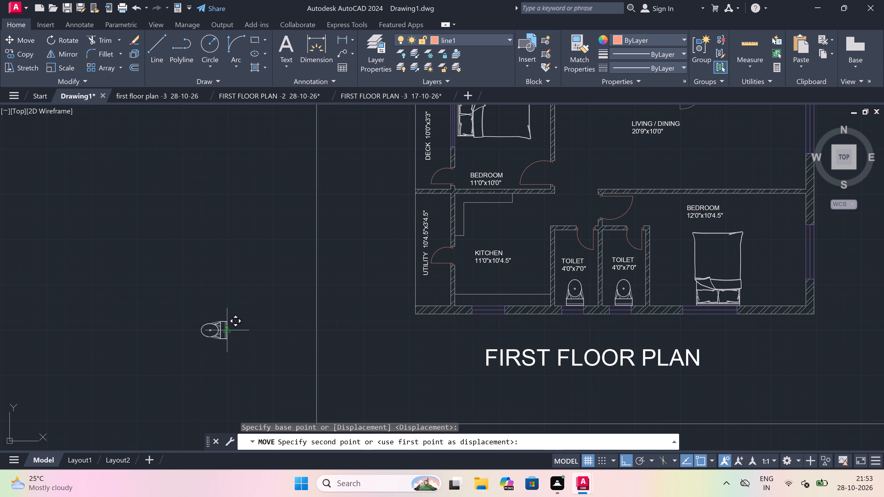
key("F8")
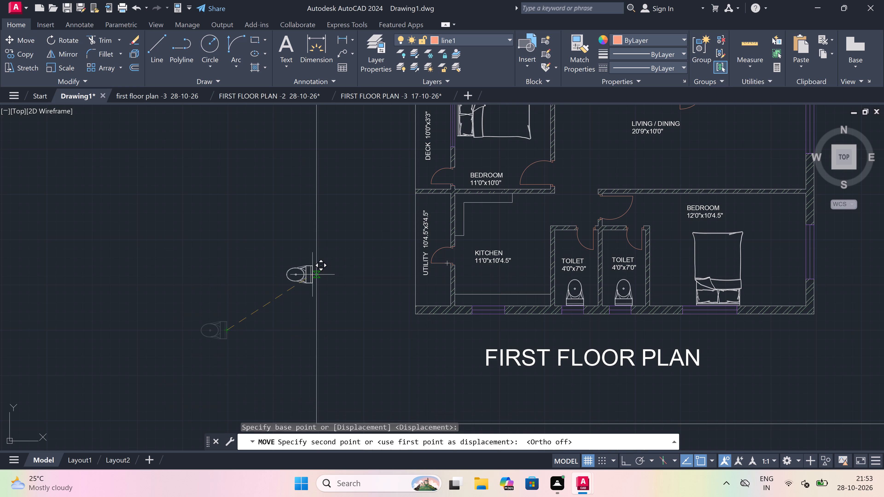
scroll(259, 308, "down", 4)
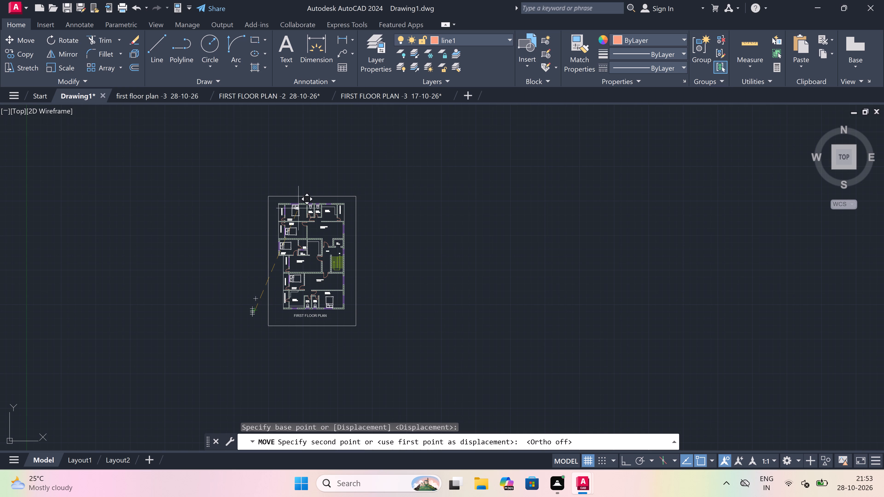
scroll(314, 256, "up", 3)
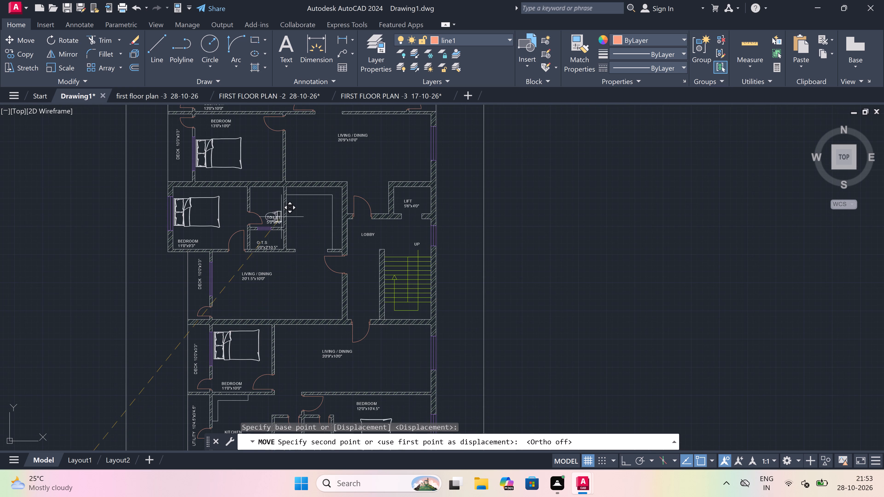
scroll(266, 155, "up", 2)
scroll(317, 275, "up", 1)
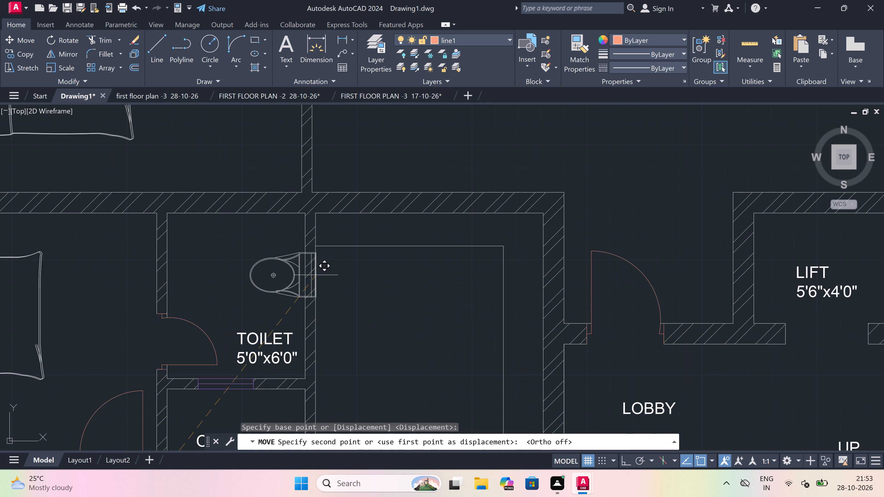
scroll(303, 278, "up", 4)
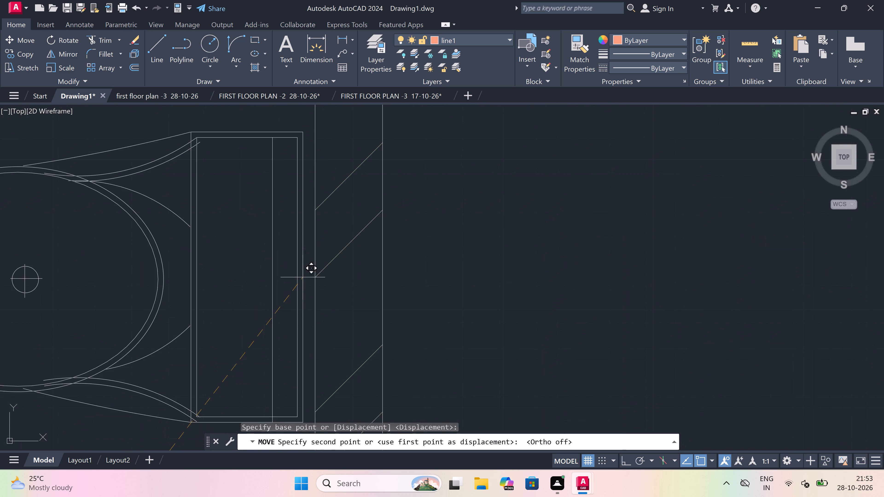
left_click(303, 277)
scroll(303, 276, "down", 5)
key("Escape")
scroll(300, 275, "down", 1)
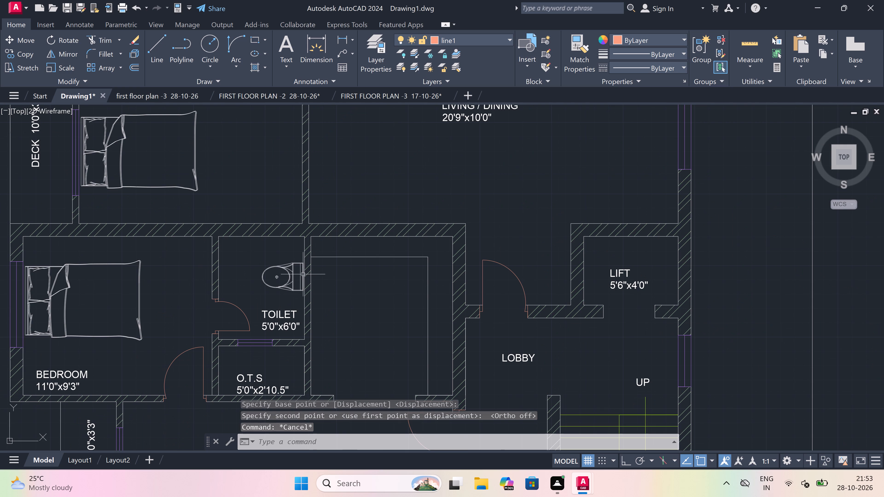
scroll(302, 274, "down", 3)
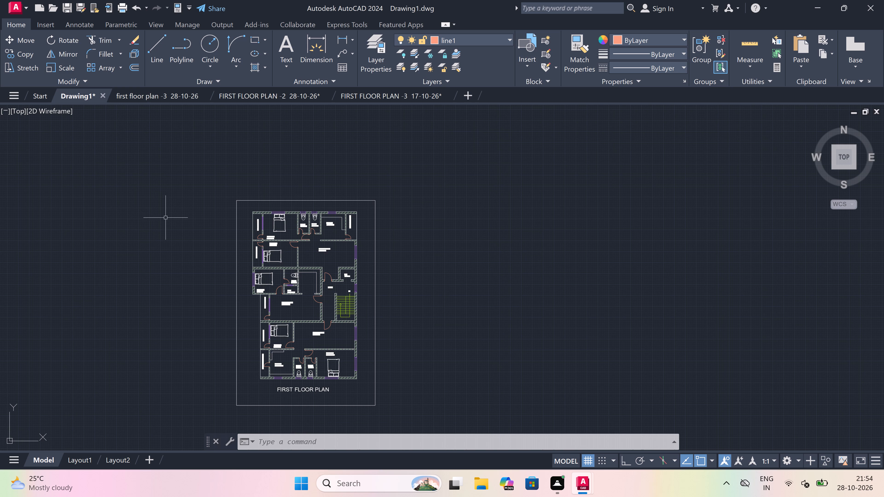
Copy the six-seat dining set beside the 6'6"x6'9" kitchen in FIRST FLOOR PLAN -3 17-10-26 to the clipboard.
scroll(300, 315, "up", 2)
scroll(270, 289, "up", 1)
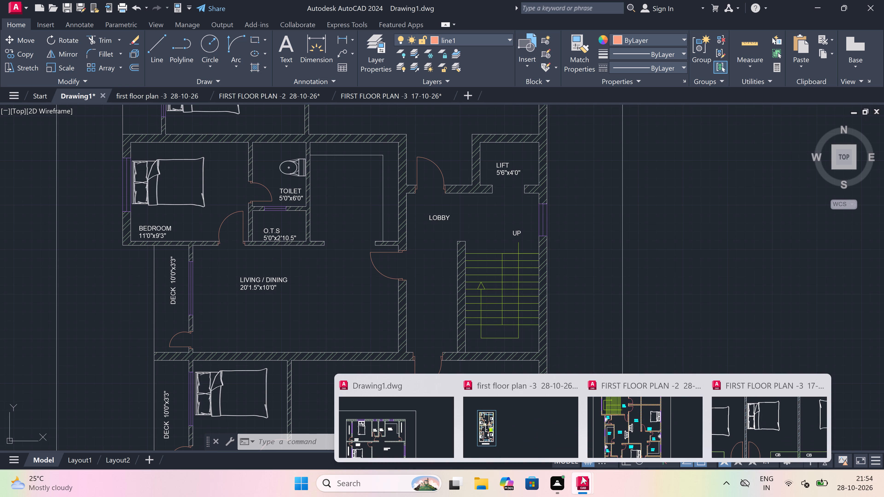
left_click(769, 432)
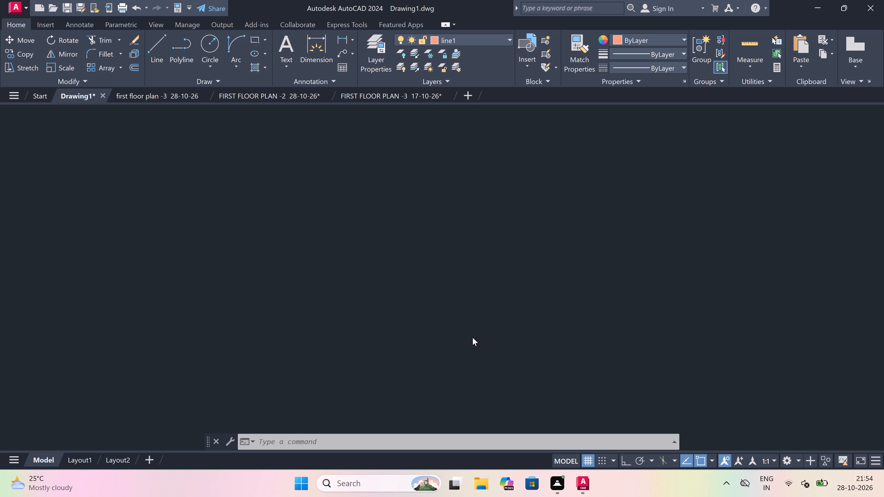
scroll(345, 260, "down", 3)
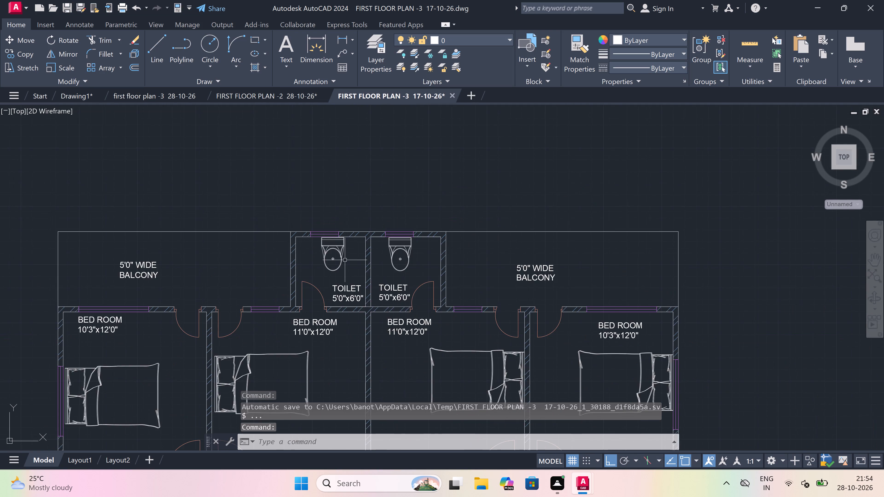
scroll(345, 260, "down", 4)
scroll(333, 321, "up", 2)
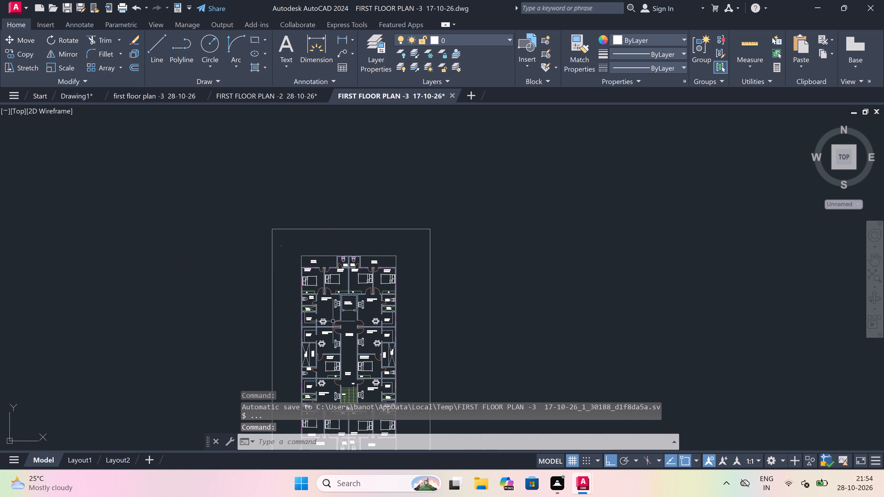
scroll(333, 321, "up", 1)
scroll(273, 330, "up", 2)
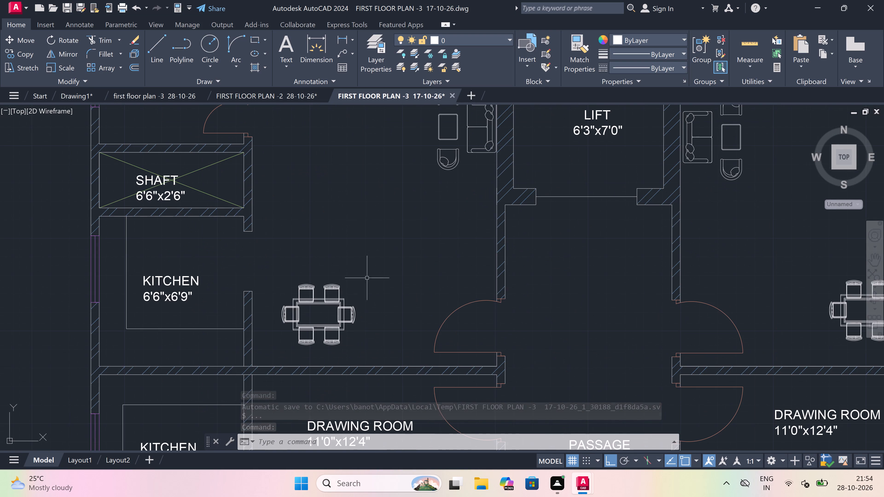
left_click_drag(369, 271, 367, 274)
left_click(277, 351)
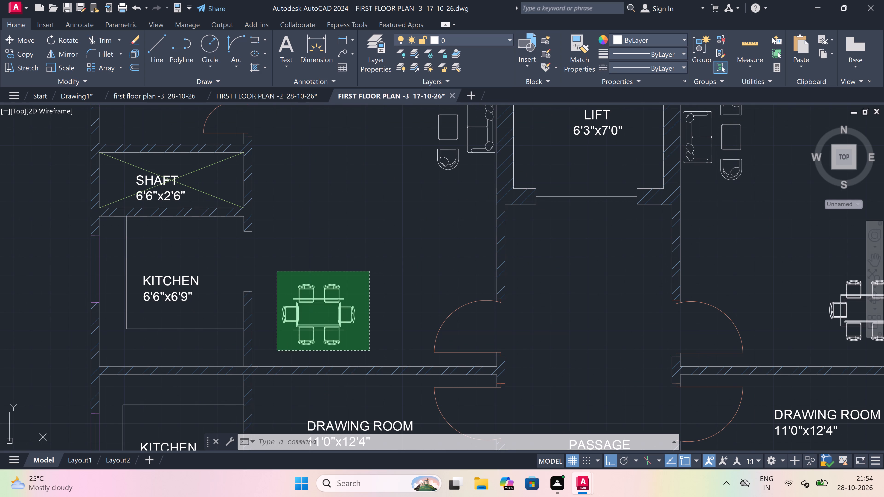
key("ctrl+c")
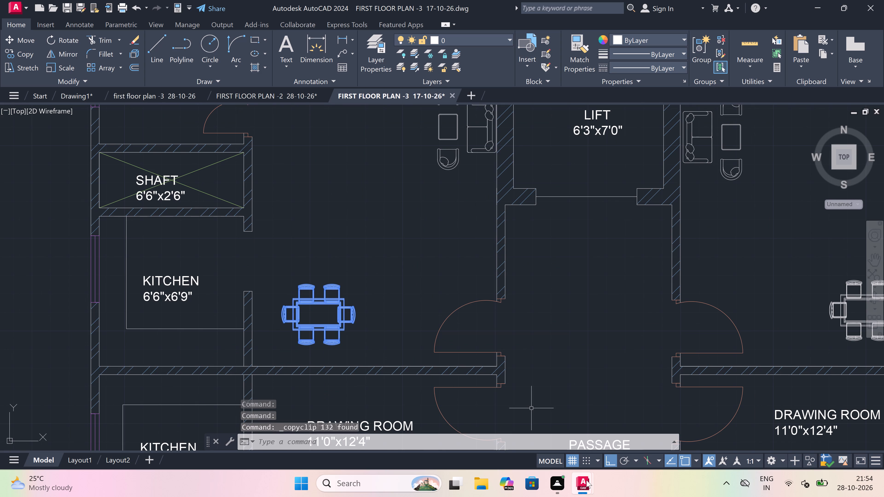
Paste the dining set into Drawing1's 20'1.5"x10'0" living/dining room, just east of the room label.
left_click(407, 418)
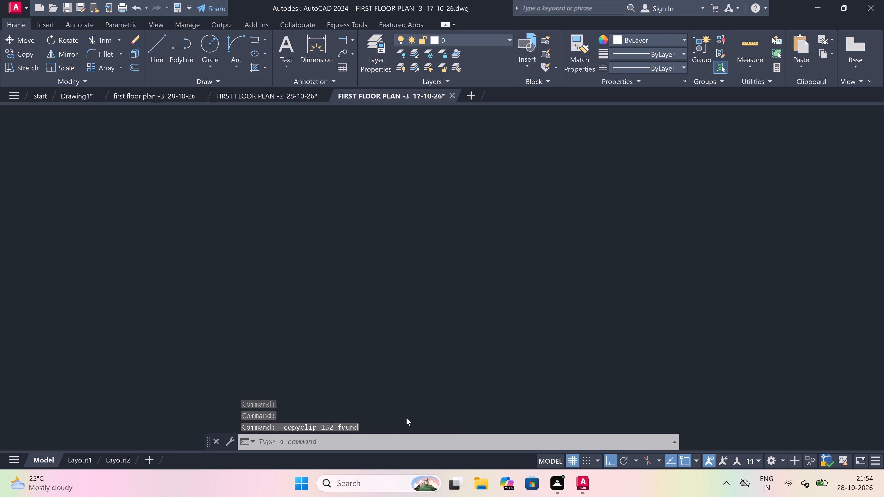
key("ctrl+v")
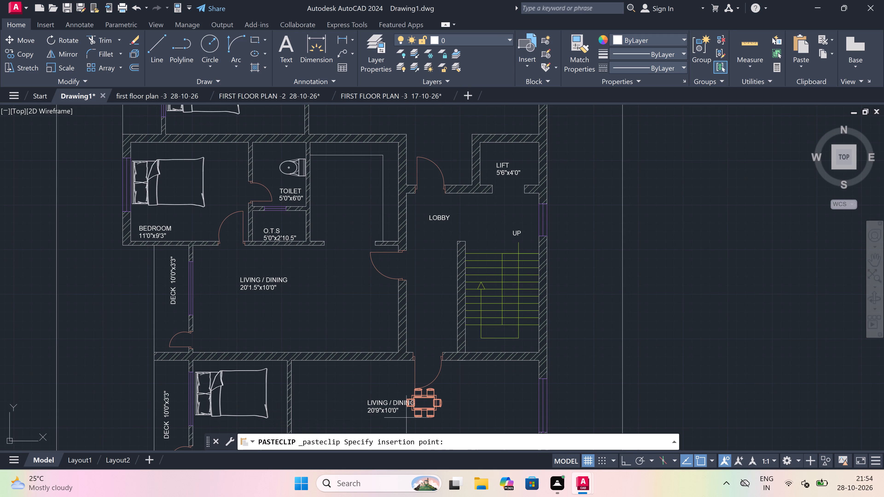
scroll(375, 388, "down", 1)
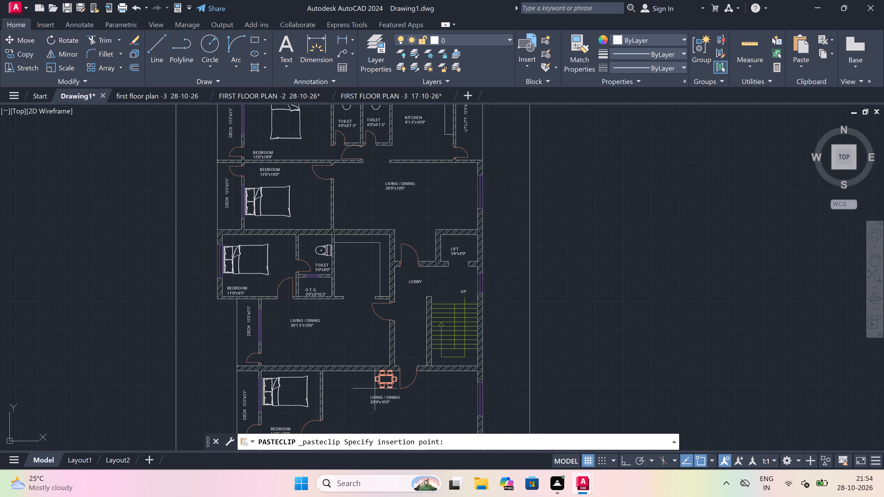
scroll(303, 365, "up", 2)
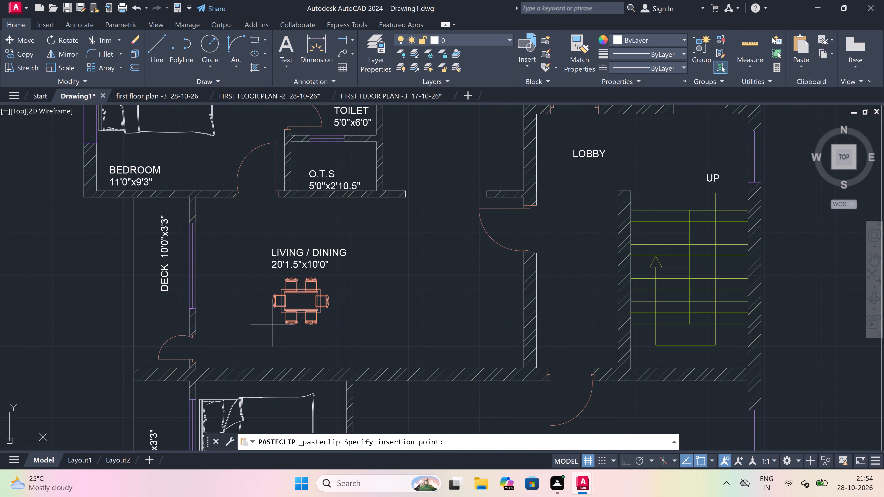
scroll(273, 327, "down", 2)
scroll(316, 305, "up", 2)
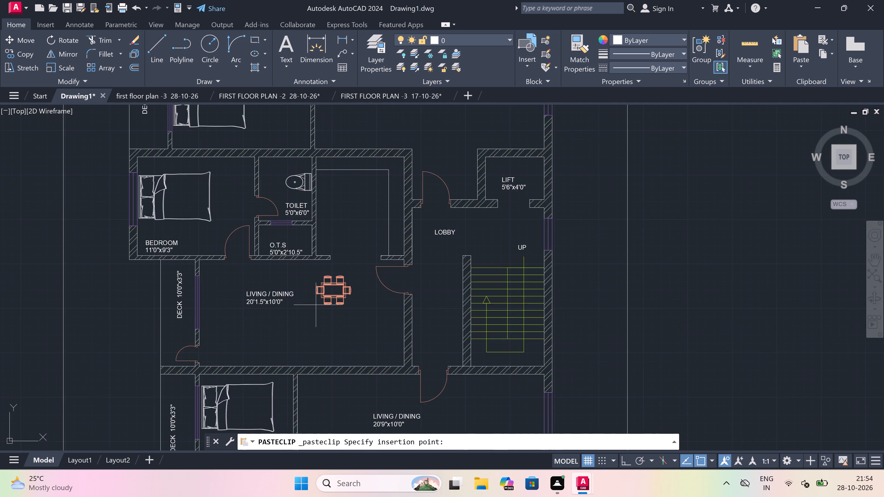
left_click(287, 295)
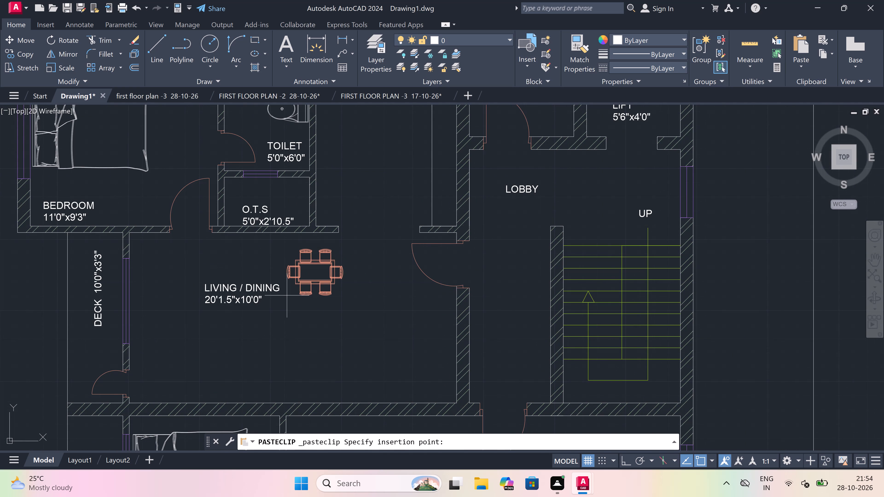
Copy the pasted dining set from its table centre to the west end of the southern 20'9"x10'0" living/dining room.
scroll(316, 257, "up", 2)
left_click_drag(419, 222, 410, 226)
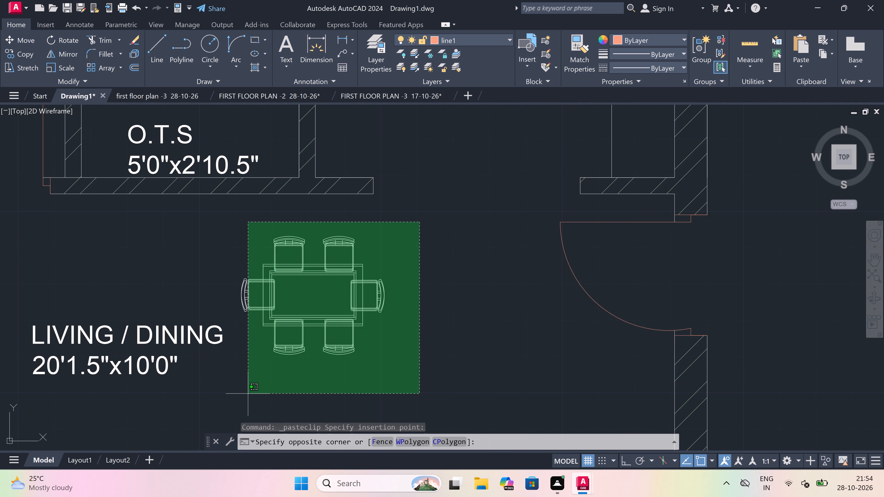
left_click(237, 379)
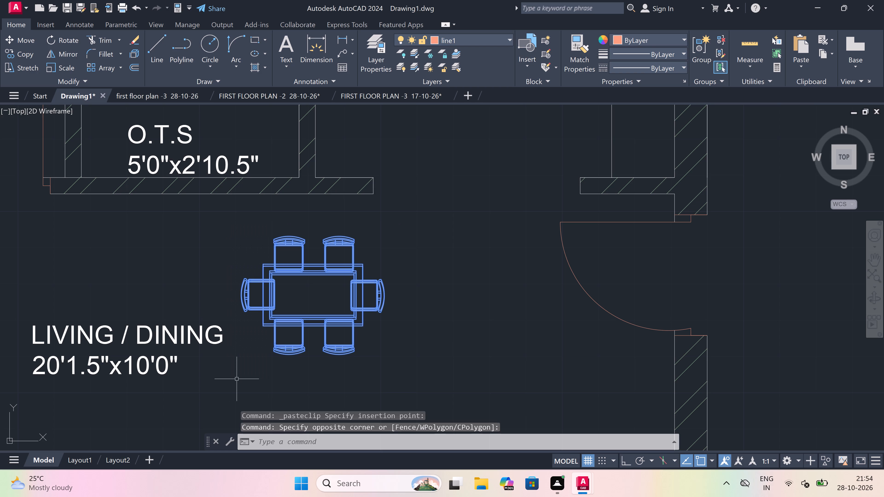
left_click(26, 52)
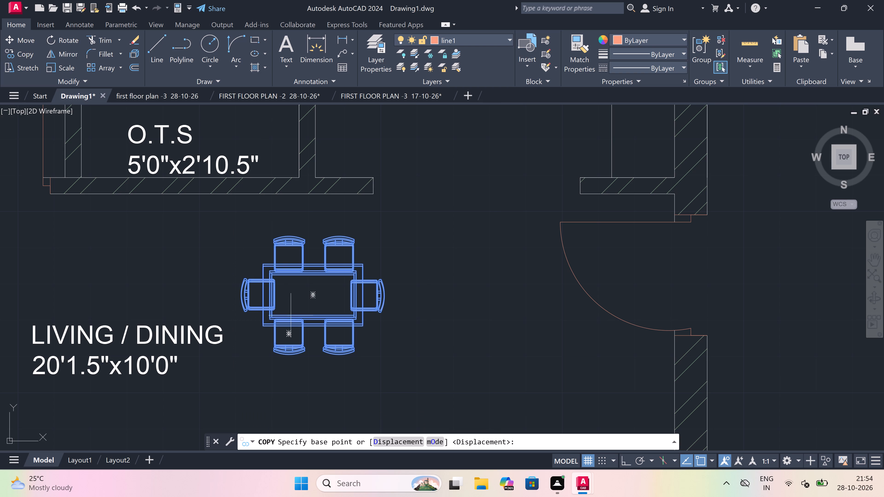
left_click_drag(309, 290, 348, 284)
scroll(358, 252, "down", 6)
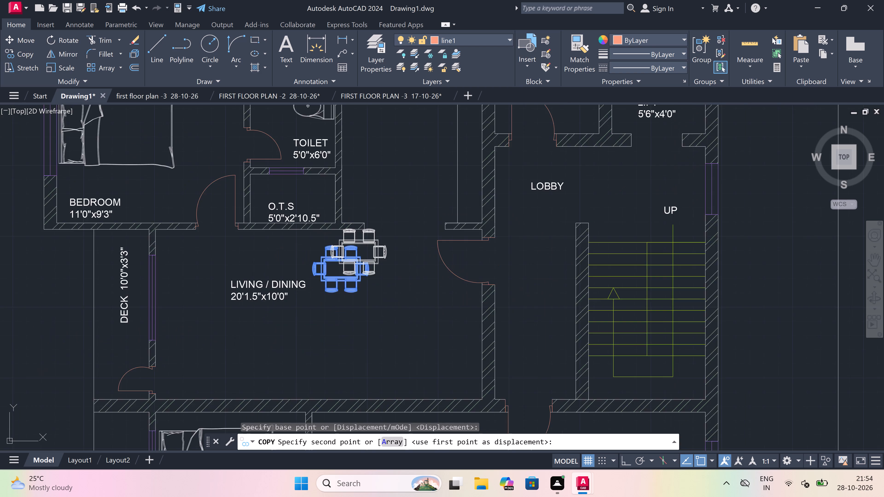
scroll(358, 252, "down", 3)
scroll(351, 285, "up", 3)
scroll(399, 197, "up", 4)
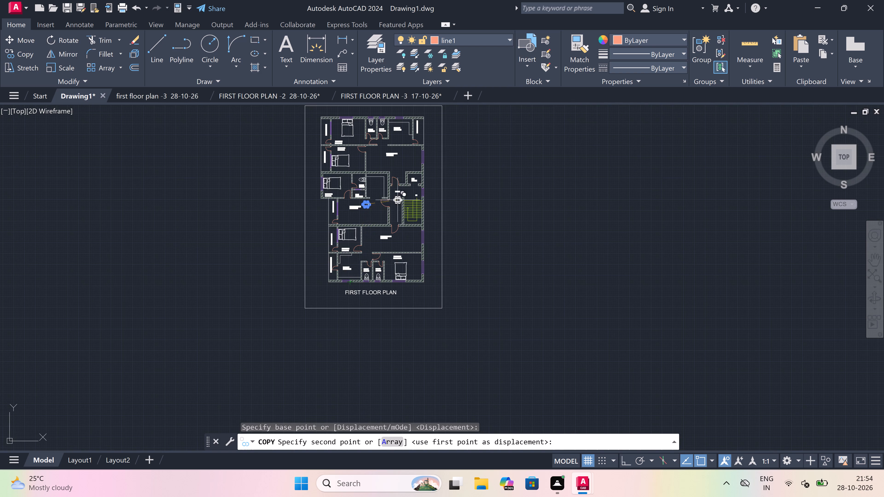
scroll(343, 324, "down", 4)
scroll(342, 335, "up", 4)
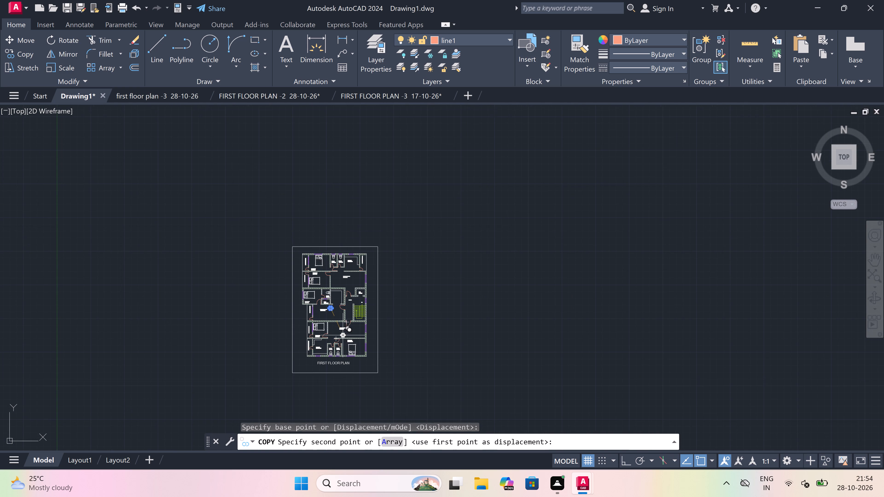
scroll(278, 354, "up", 2)
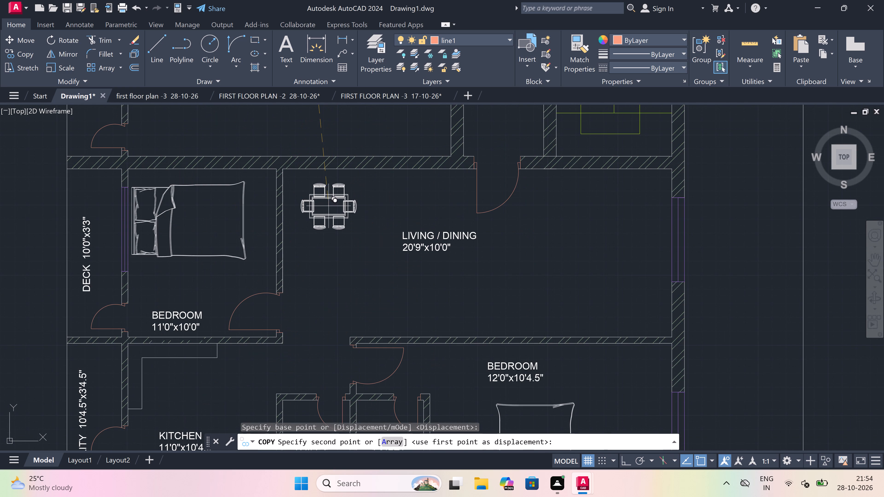
left_click_drag(334, 217, 334, 221)
Place another copy of the dining set in the southwest part of the northern 20'9"x10'0" living/dining room and finish copying.
scroll(309, 357, "down", 5)
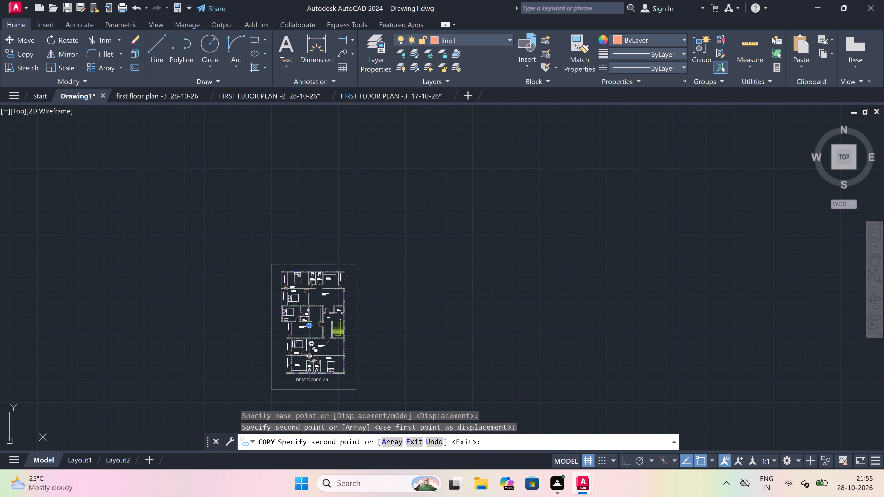
scroll(307, 322, "up", 4)
scroll(426, 174, "up", 2)
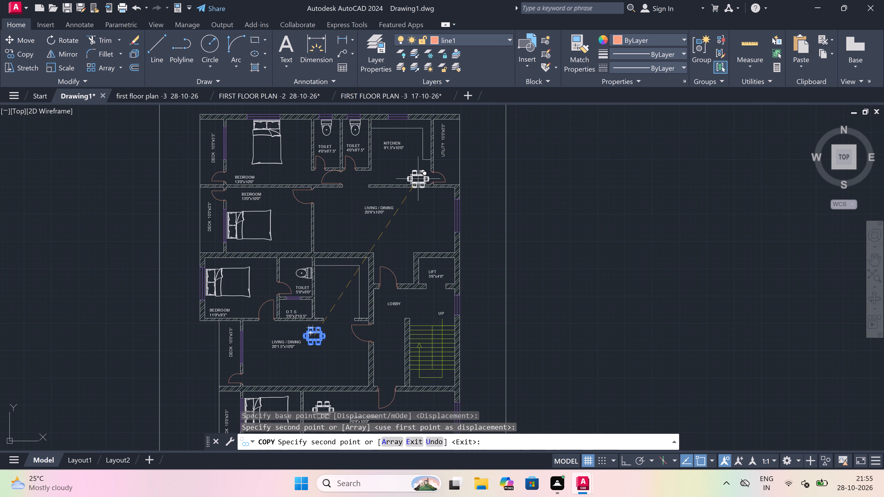
scroll(426, 319, "down", 2)
scroll(477, 287, "up", 2)
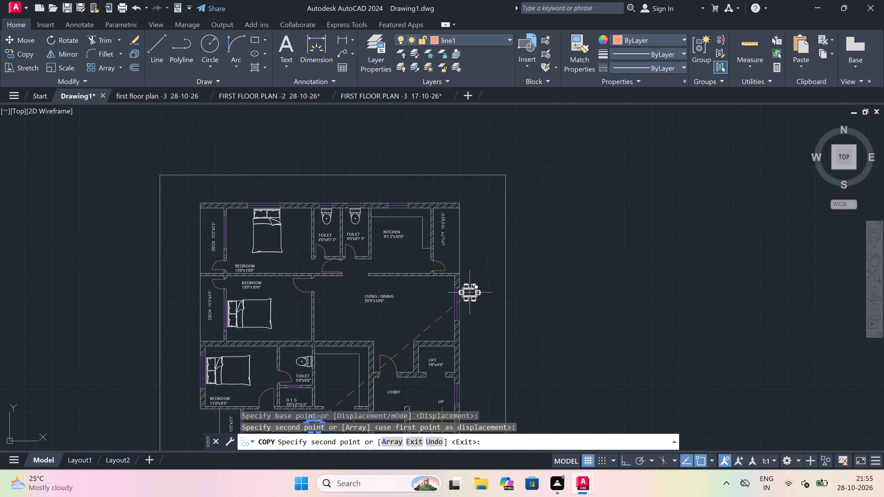
scroll(477, 287, "up", 1)
scroll(386, 272, "down", 4)
scroll(261, 280, "up", 1)
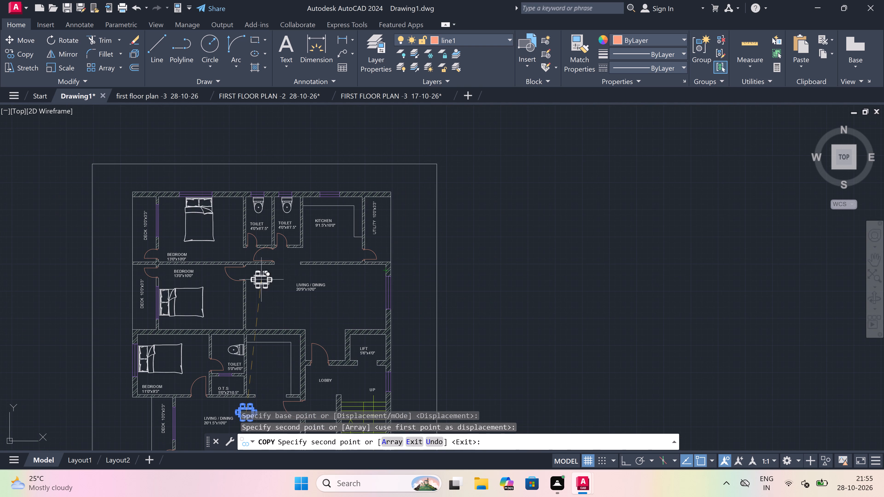
scroll(261, 280, "up", 1)
scroll(261, 280, "down", 1)
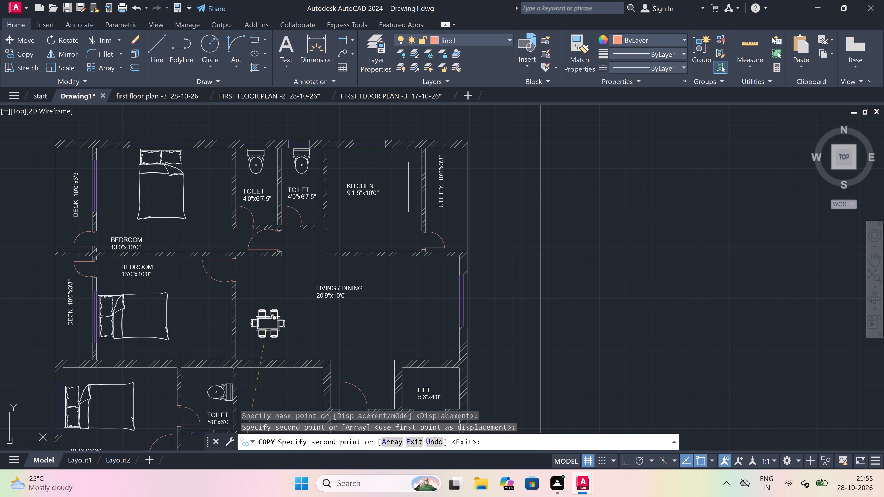
left_click(268, 322)
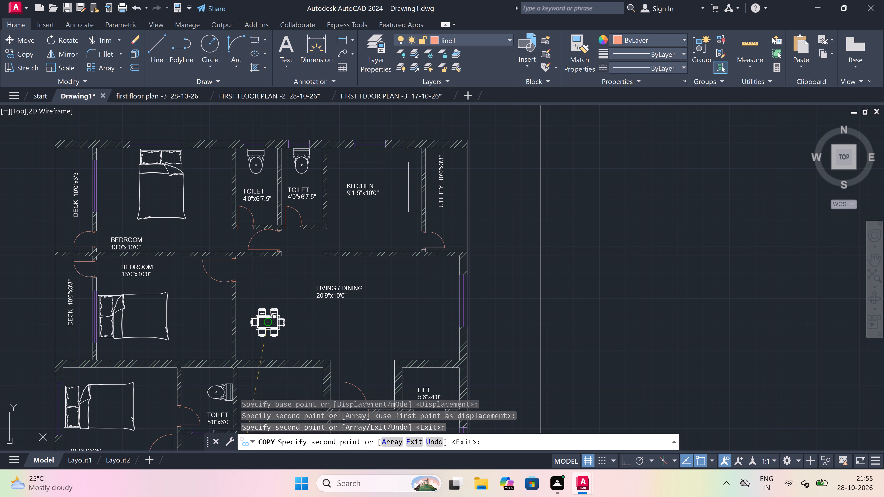
key("Escape")
scroll(363, 286, "down", 1)
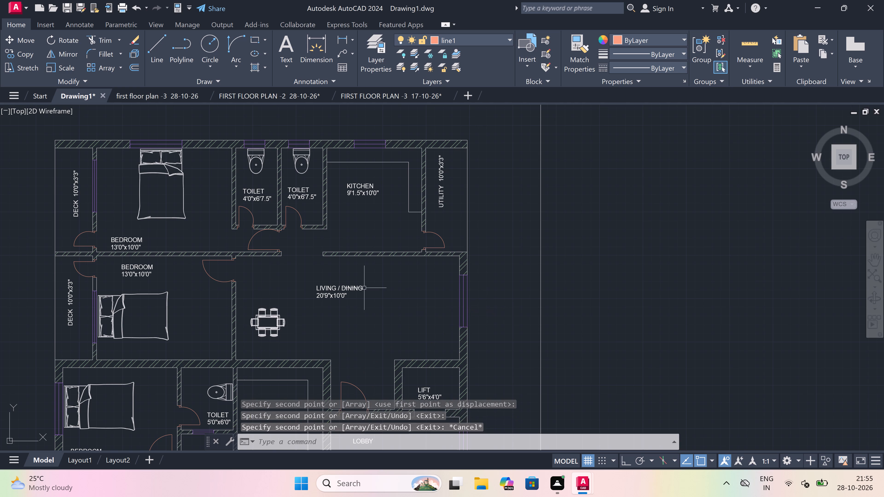
scroll(363, 286, "down", 2)
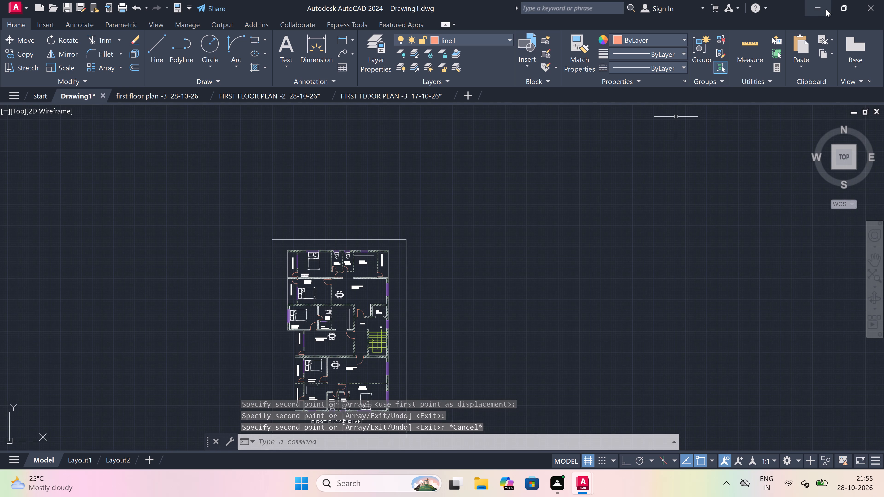
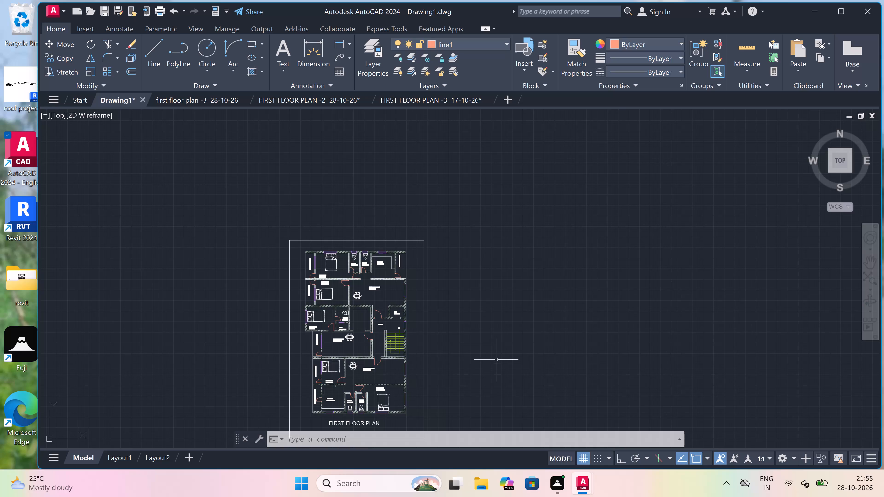
Copy the sofa set beside the passage wall in the 11'0"x12'4" drawing room of FIRST FLOOR PLAN -3 17-10-26 to the clipboard.
left_click(845, 9)
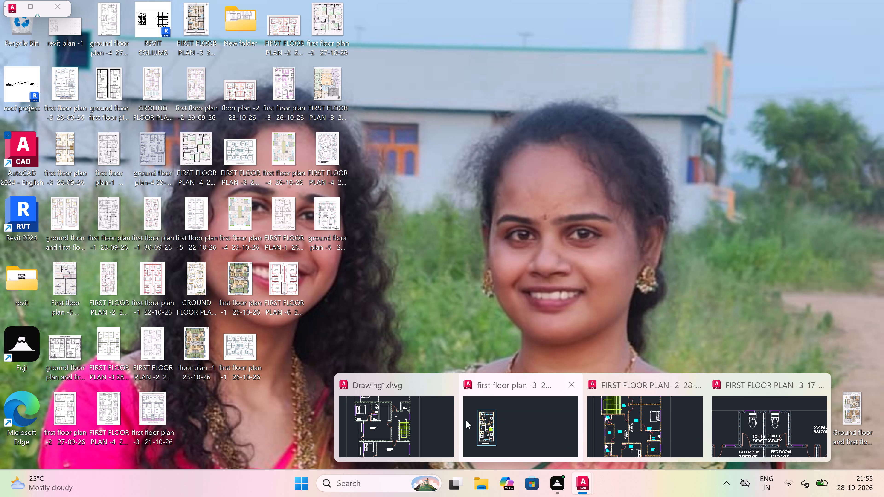
left_click(532, 423)
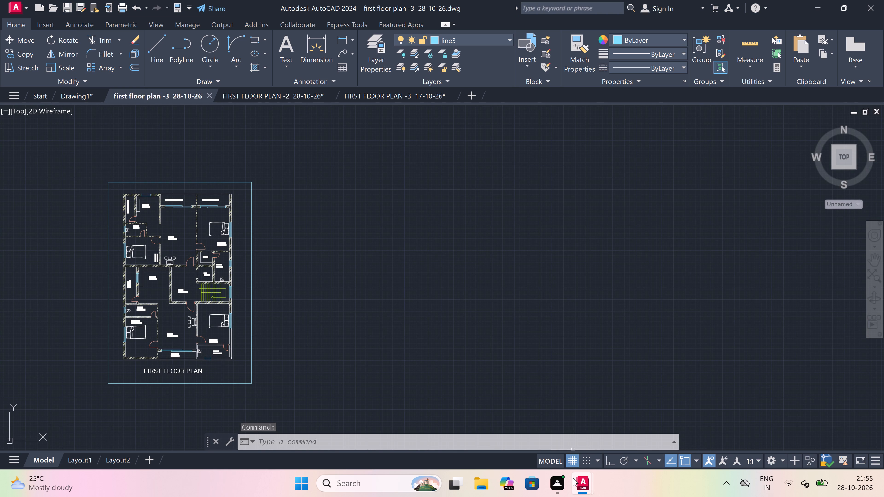
left_click(744, 425)
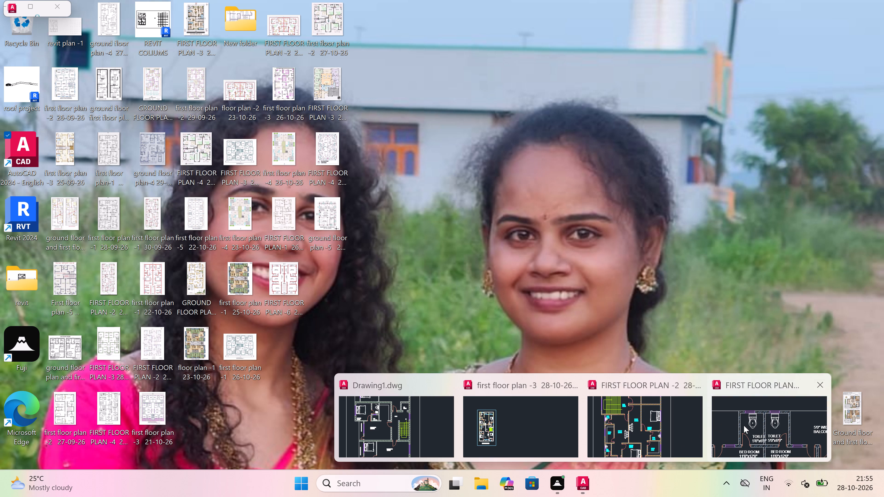
scroll(406, 299, "down", 4)
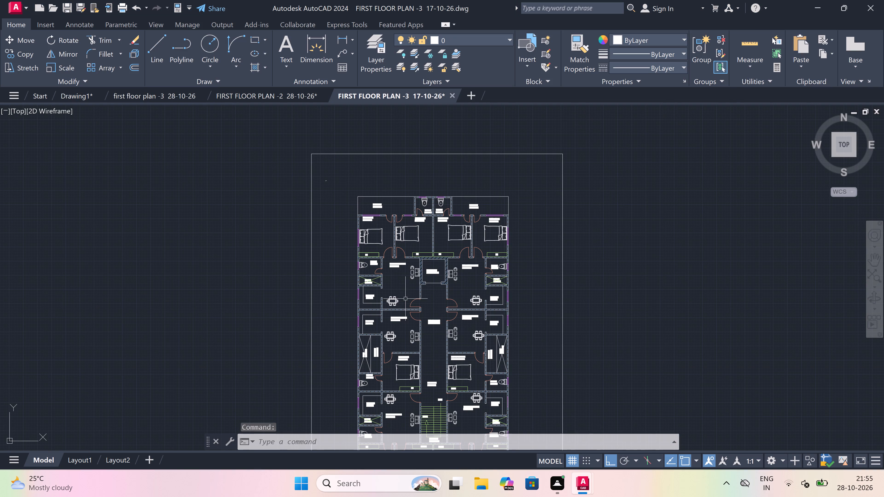
scroll(424, 368, "up", 2)
scroll(415, 322, "up", 3)
scroll(372, 299, "down", 3)
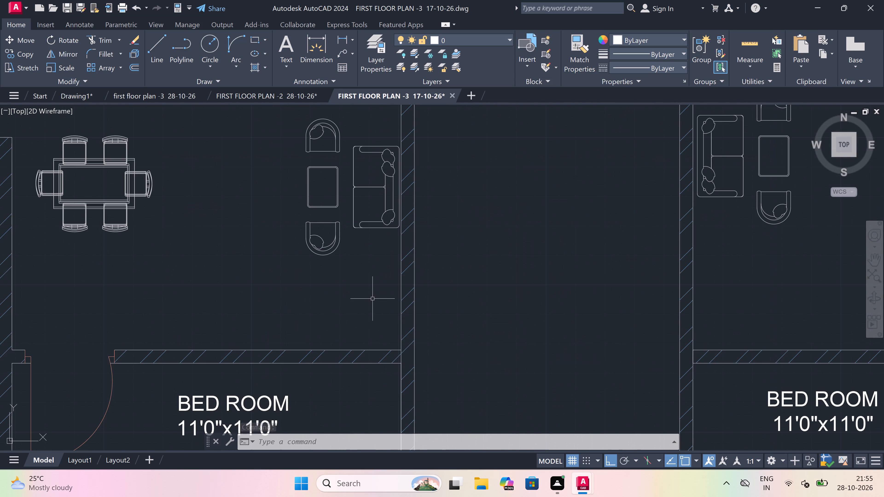
scroll(379, 249, "up", 3)
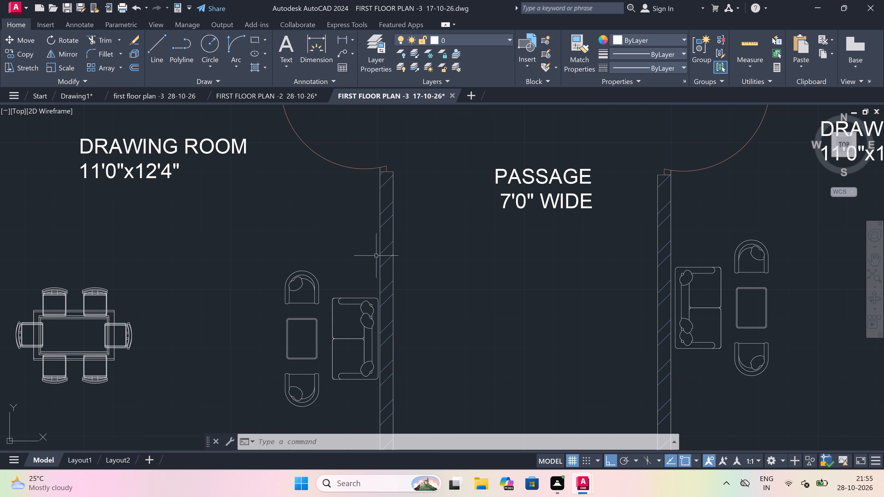
left_click(377, 255)
scroll(233, 351, "down", 2)
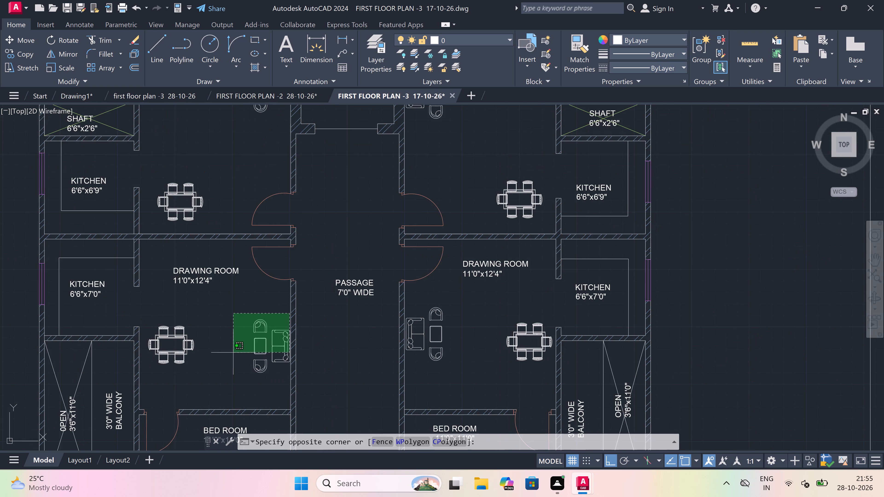
scroll(231, 381, "up", 2)
left_click(232, 378)
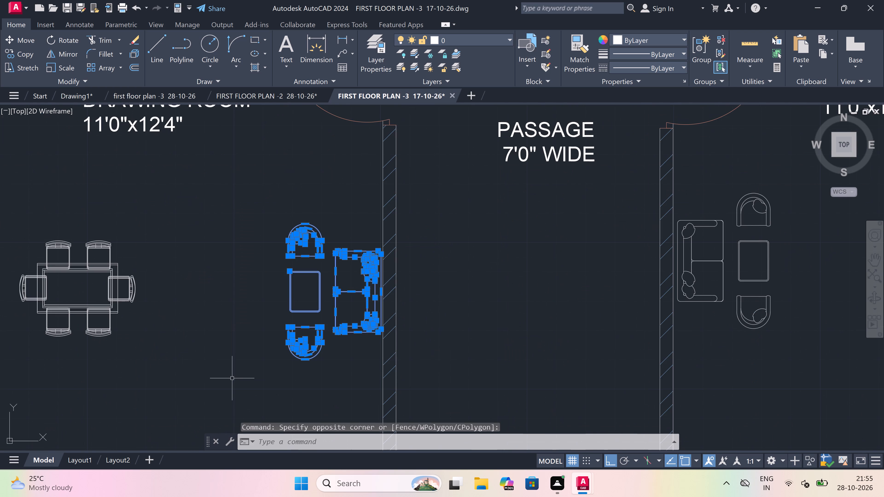
key("ctrl+c")
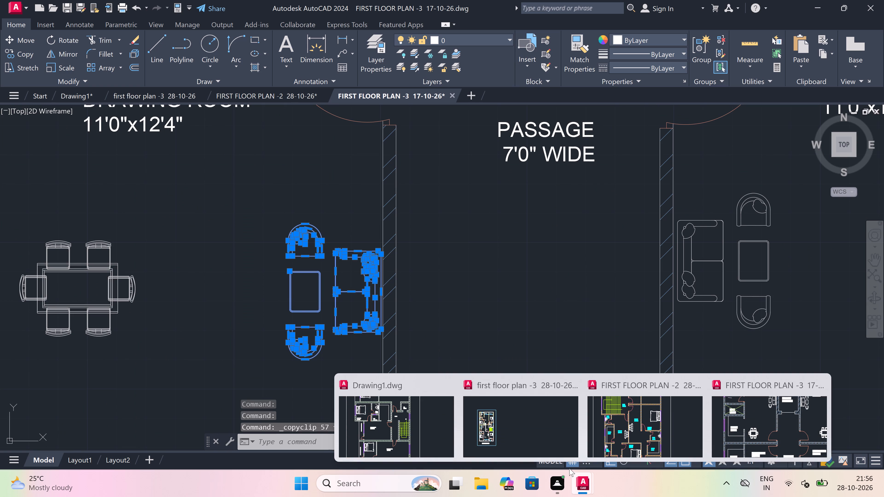
Paste the sofa set into Drawing1's northern 20'9"x10'0" living/dining room, with the sofa facing west beside the east window.
left_click(399, 411)
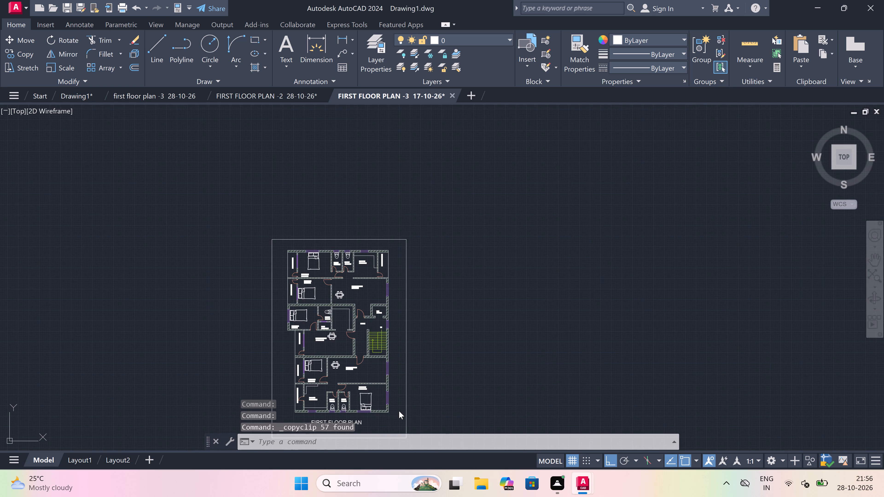
key("ctrl+v")
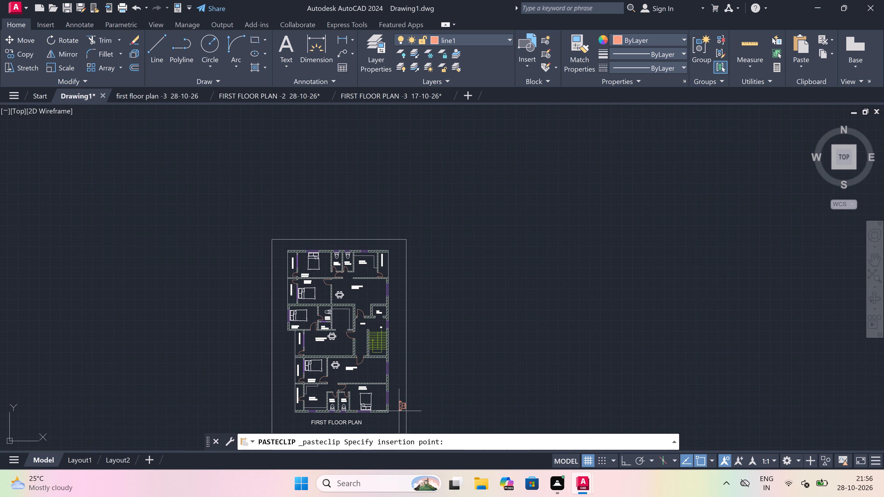
scroll(372, 288, "up", 3)
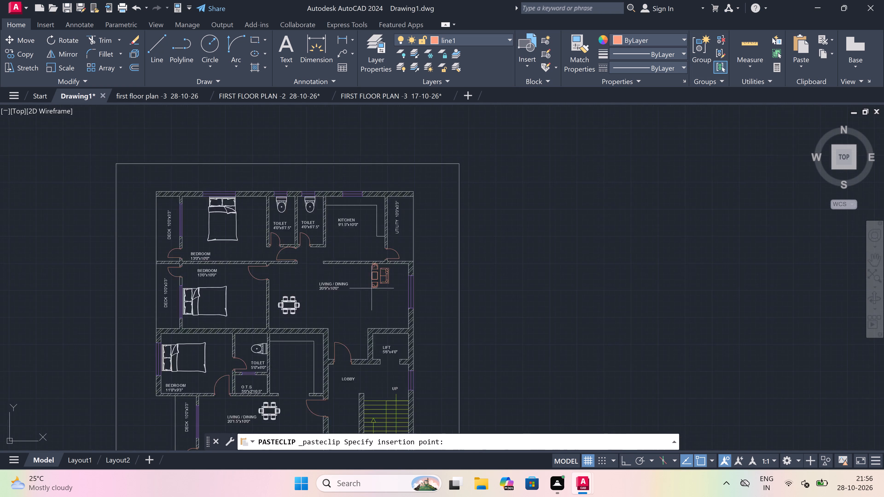
scroll(410, 315, "up", 2)
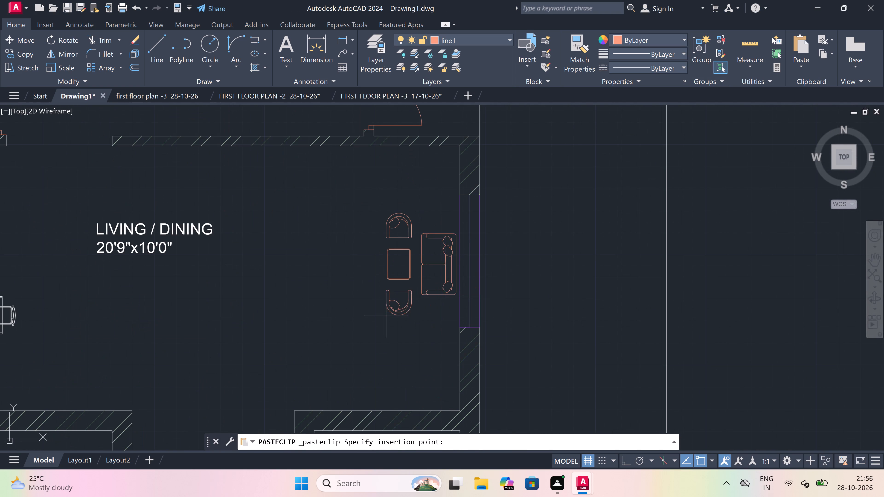
left_click(381, 309)
Scale the pasted sofa set up slightly about its southern armchair so the sofa nearly reaches the east window wall.
scroll(361, 310, "down", 3)
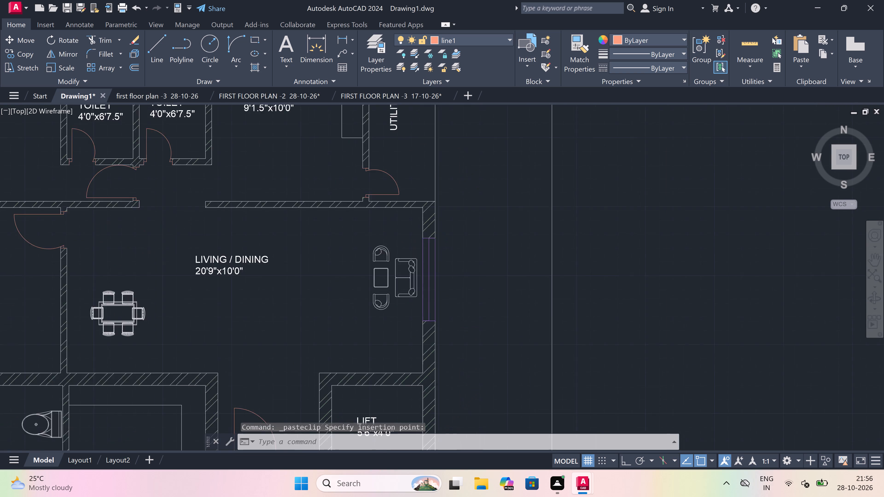
scroll(361, 310, "down", 1)
scroll(374, 300, "up", 3)
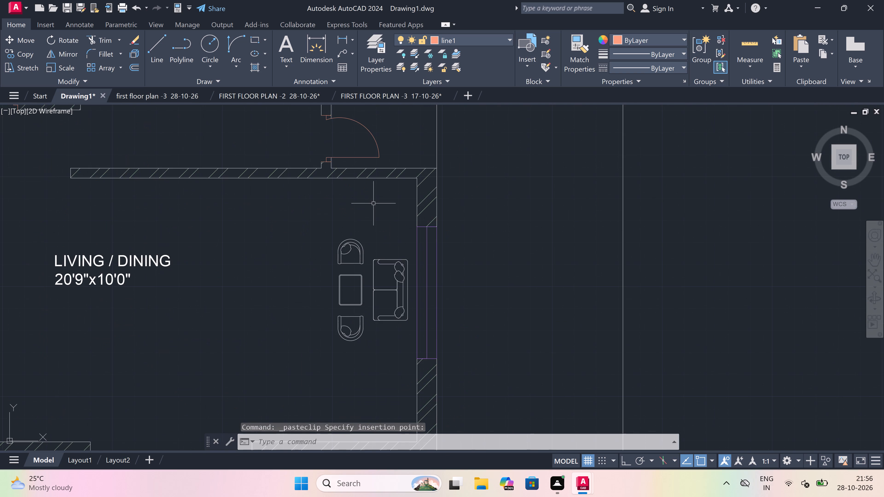
left_click(412, 219)
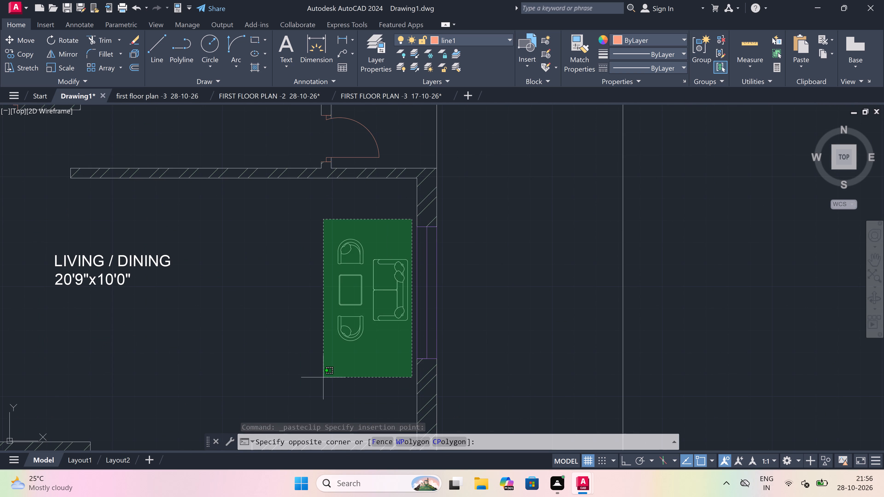
left_click(321, 378)
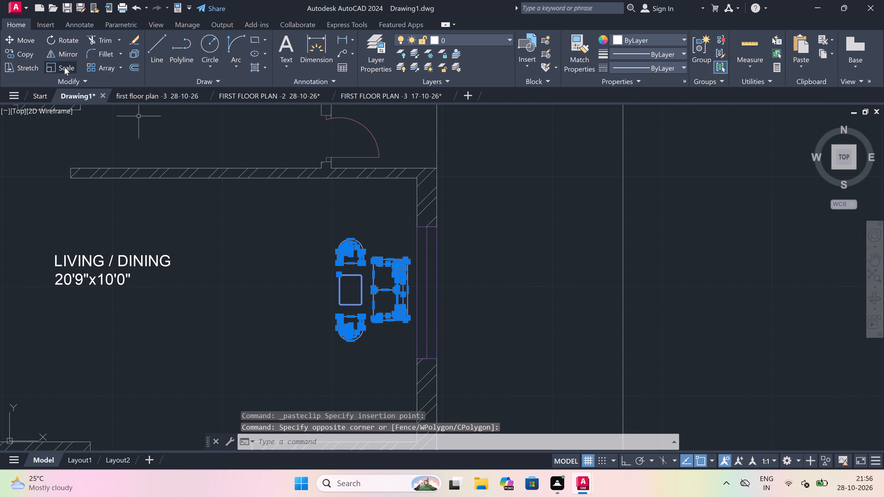
left_click(64, 67)
left_click_drag(344, 331, 340, 350)
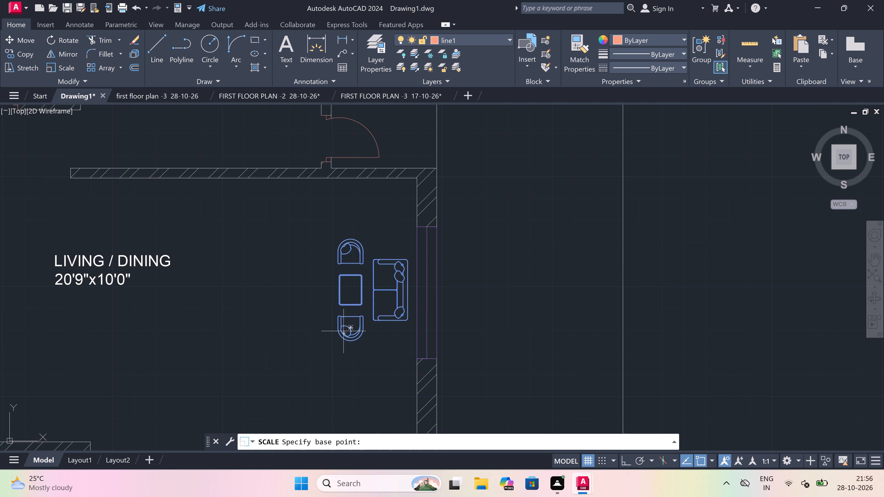
left_click(343, 385)
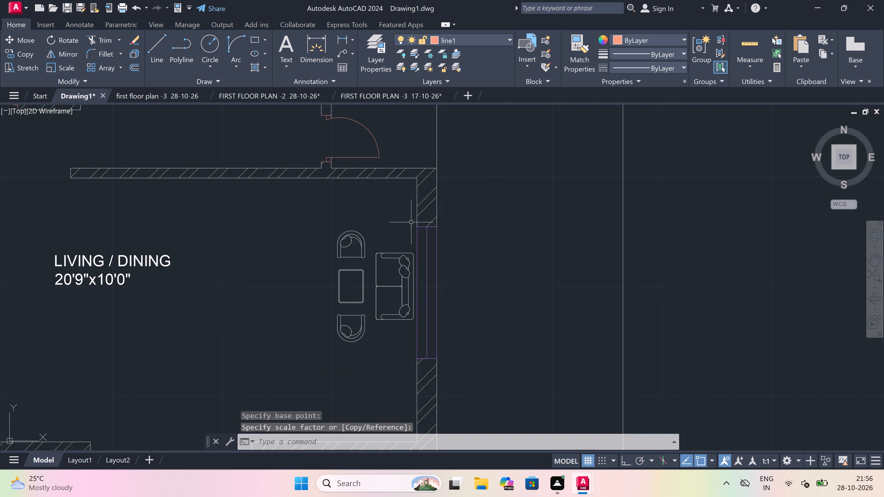
Copy the enlarged sofa set from the middle of the sofa's back to the east window of the southern 20'9"x10'0" living/dining room.
left_click_drag(413, 221, 408, 232)
left_click(291, 383)
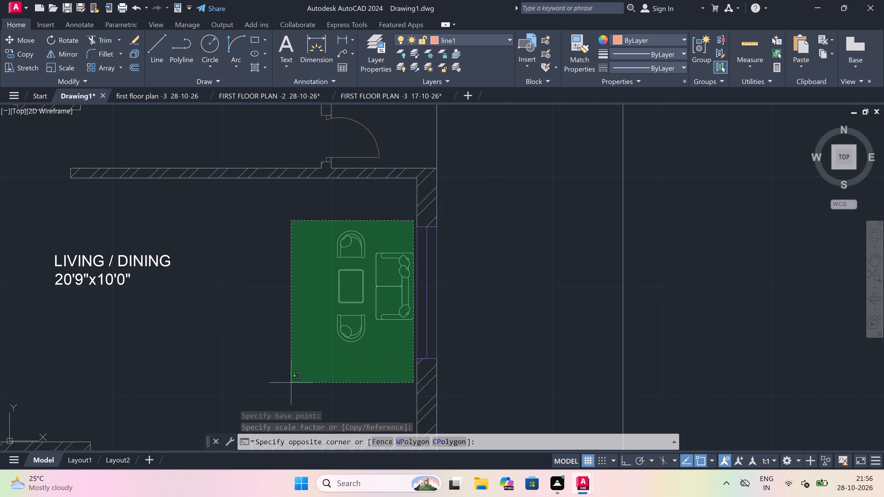
left_click_drag(25, 51, 41, 56)
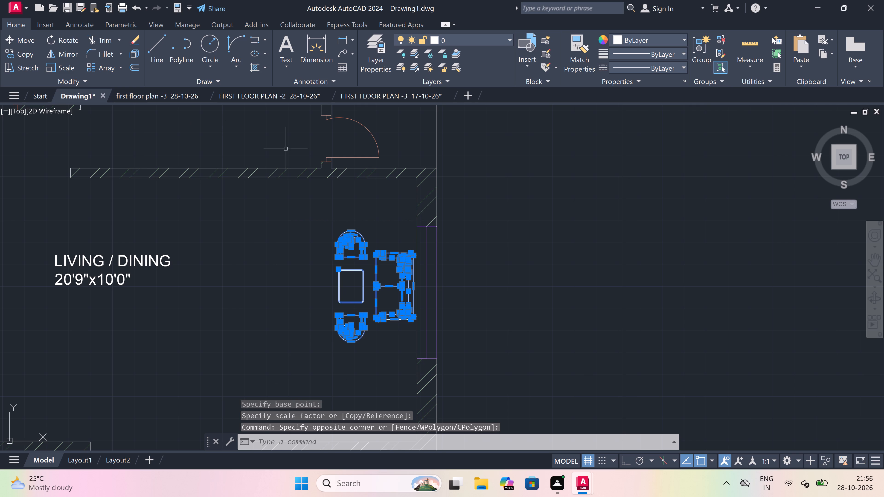
left_click(29, 53)
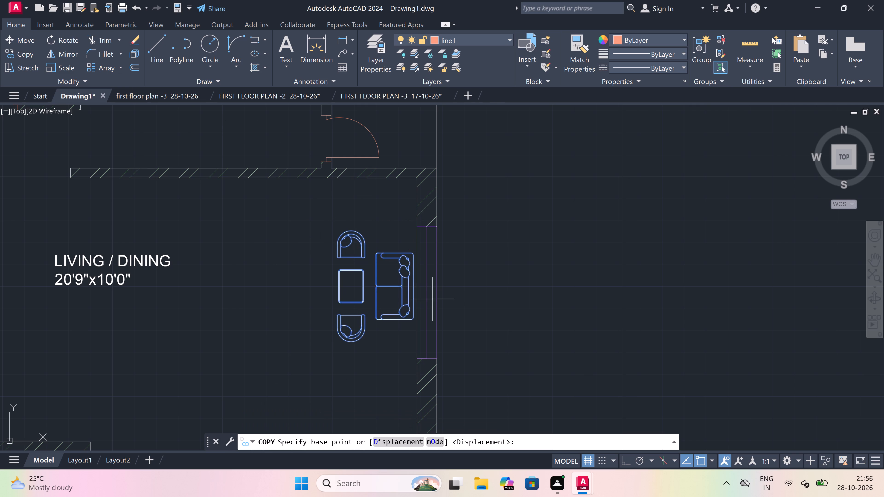
left_click_drag(412, 286, 358, 259)
scroll(388, 242, "down", 5)
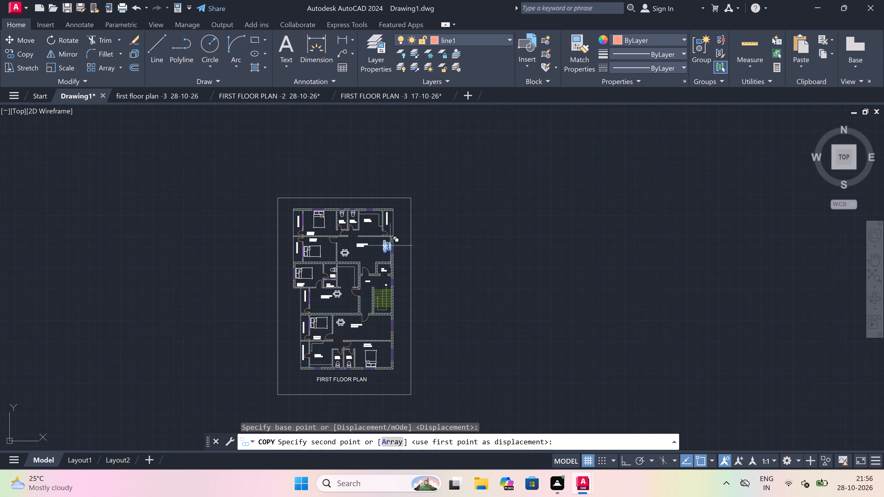
scroll(337, 262, "up", 2)
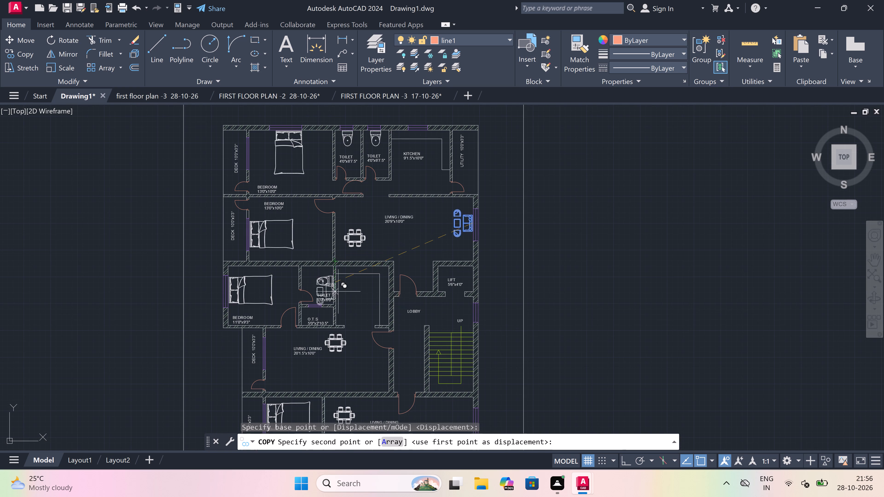
scroll(338, 297, "down", 3)
scroll(352, 324, "up", 3)
scroll(442, 353, "up", 3)
scroll(383, 320, "up", 1)
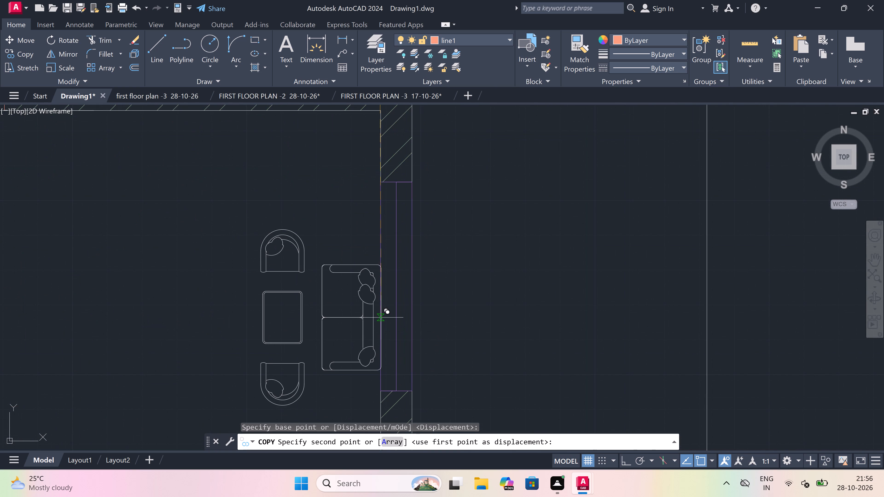
scroll(373, 334, "up", 2)
left_click(374, 334)
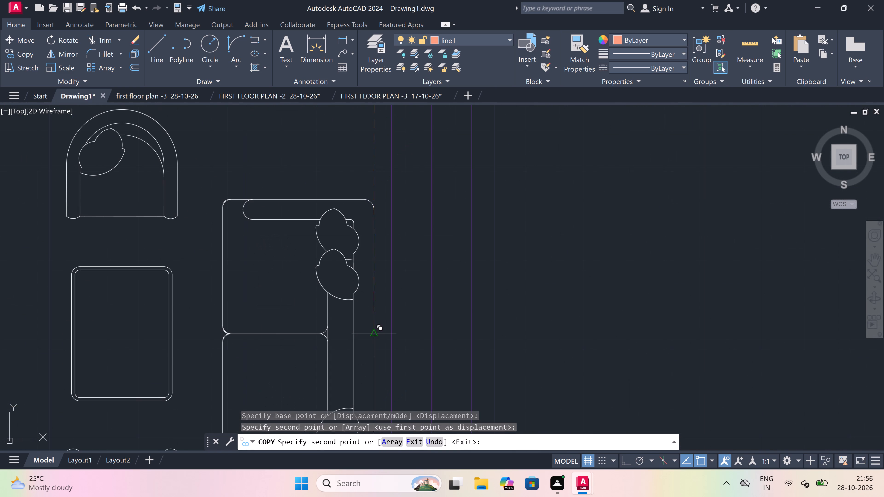
Place another copy of the sofa set in the empty space east of the plan border and finish copying.
scroll(375, 332, "down", 8)
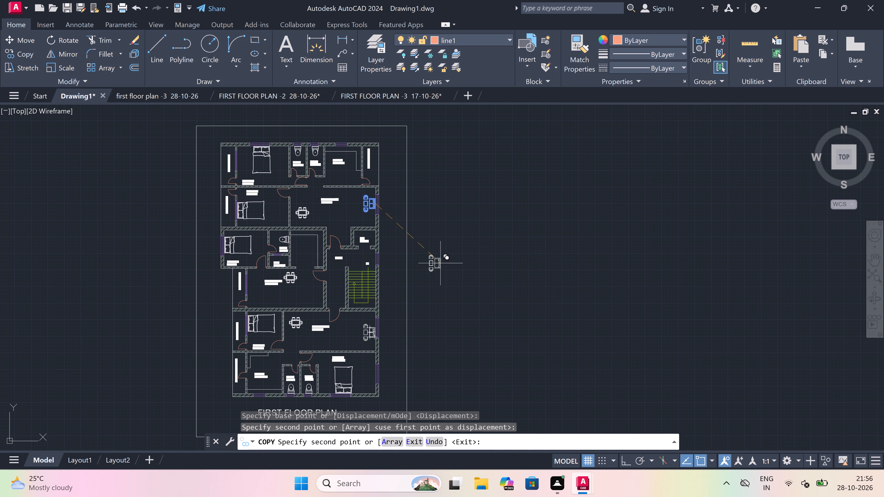
scroll(442, 256, "up", 2)
left_click(439, 265)
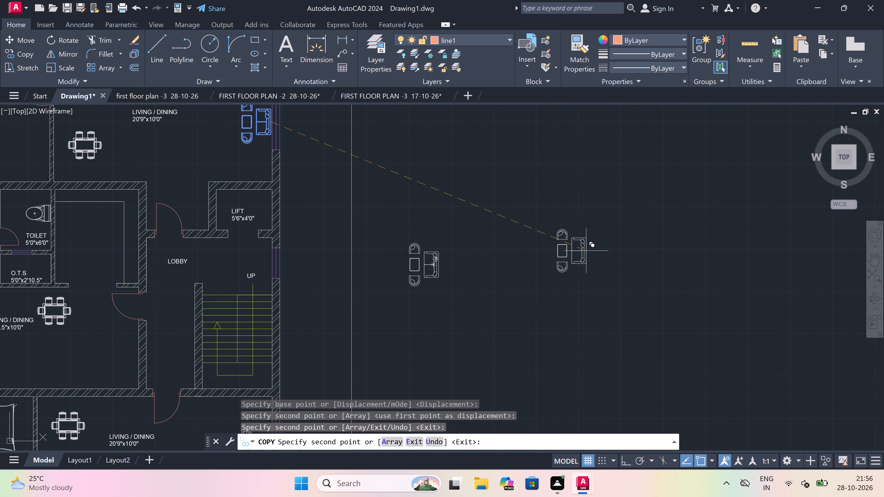
key("Escape")
Rotate the loose sofa set outside the plan to 270° about the sofa's centre with Ortho on, so the sofa faces north.
scroll(488, 239, "up", 1)
left_click(481, 233)
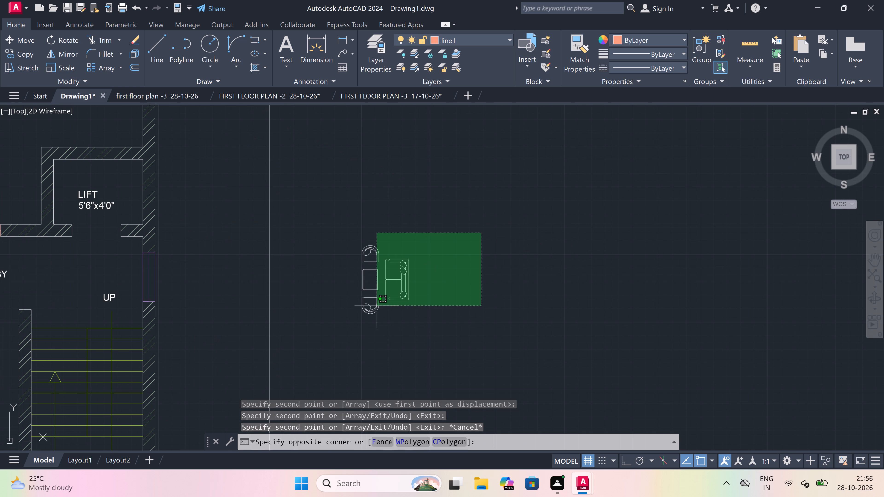
left_click_drag(315, 335, 326, 321)
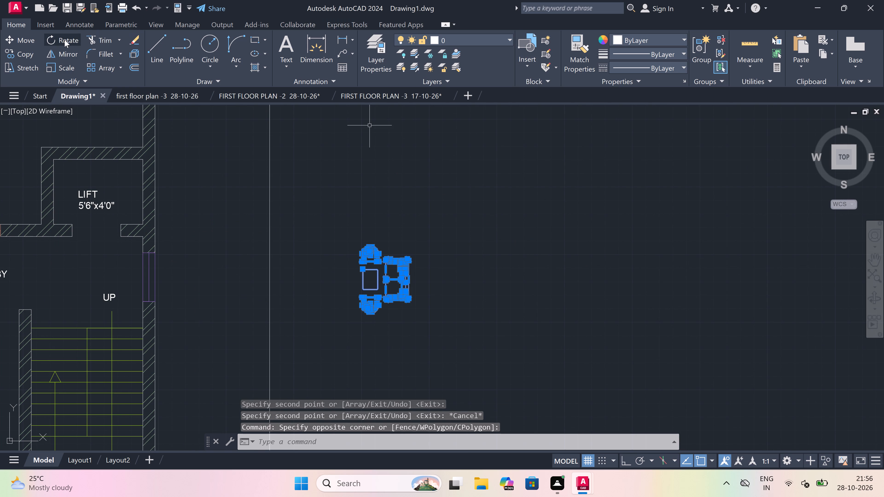
left_click(65, 38)
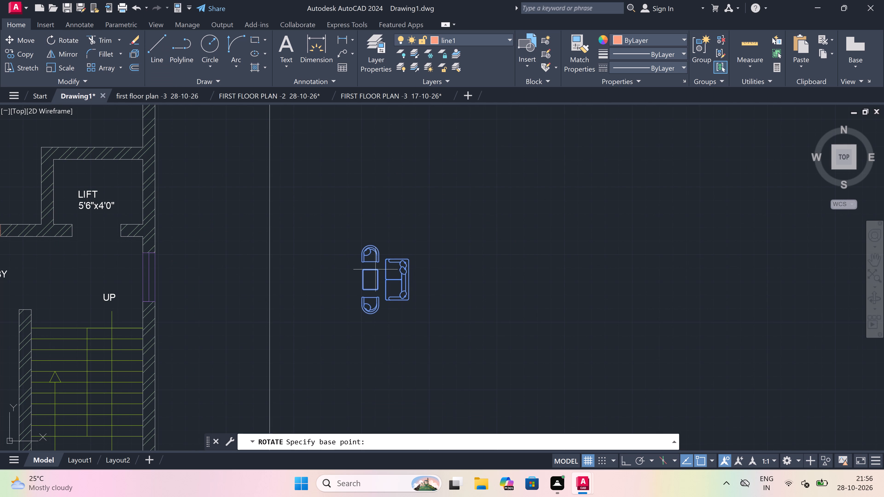
left_click(398, 278)
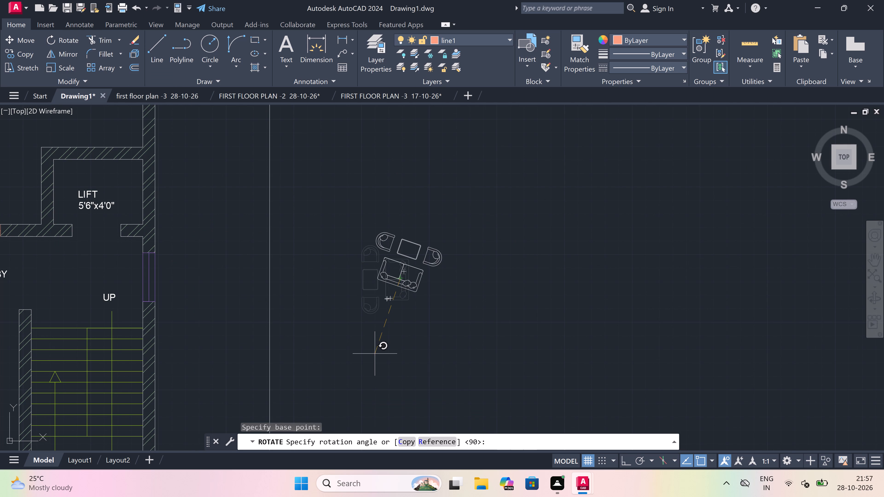
key("F8")
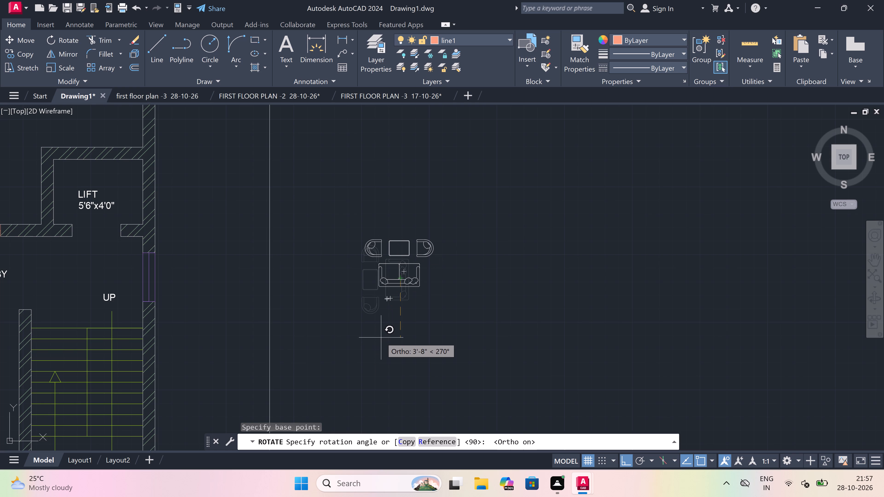
left_click(382, 347)
scroll(454, 241, "down", 3)
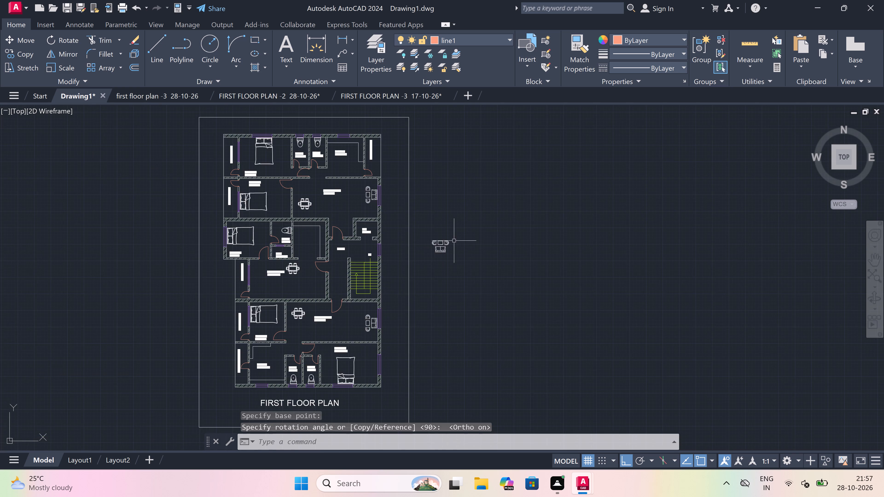
Move the loose sofa set from the middle of the sofa's back to just inside the south wall of the 20'1.5"x10'0" living/dining room, Ortho off.
scroll(454, 241, "up", 2)
left_click_drag(464, 222, 461, 229)
left_click_drag(371, 306, 372, 302)
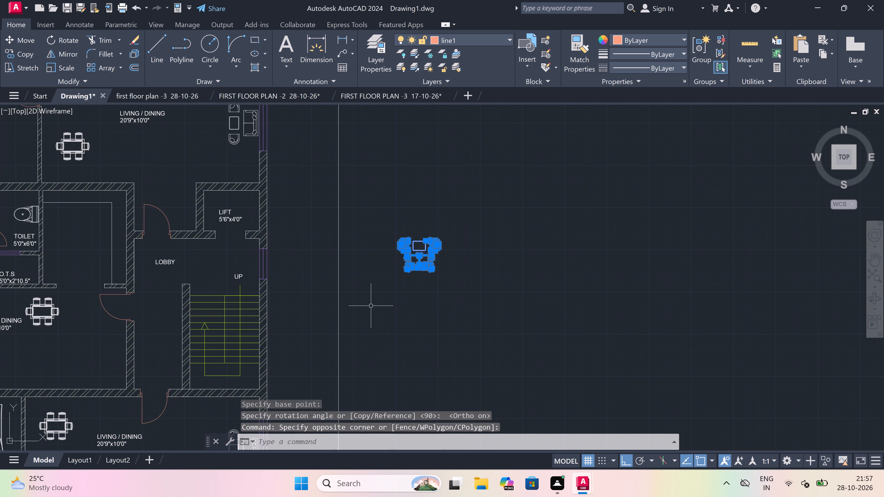
left_click(28, 38)
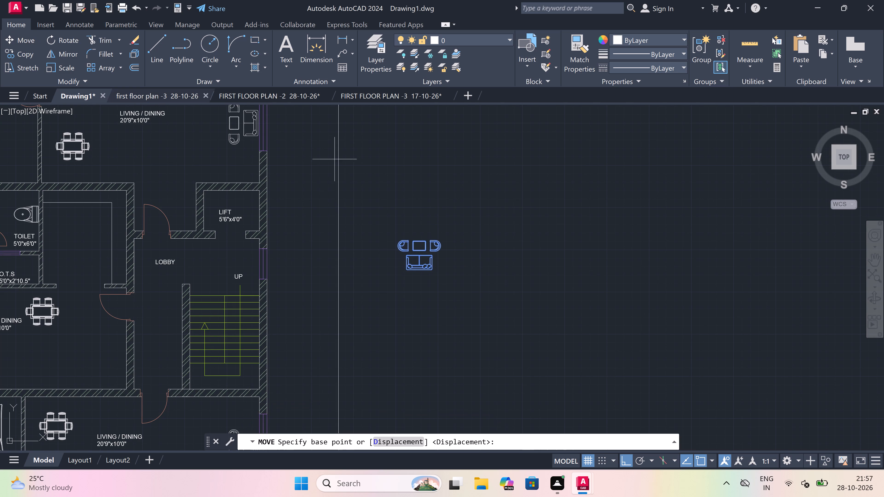
left_click_drag(421, 269, 433, 251)
key("F8")
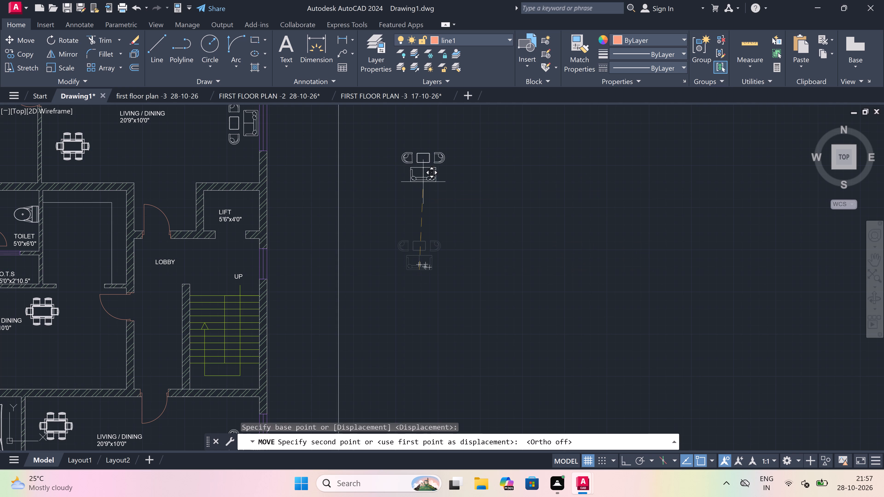
scroll(423, 182, "down", 4)
scroll(321, 188, "up", 1)
scroll(360, 211, "up", 3)
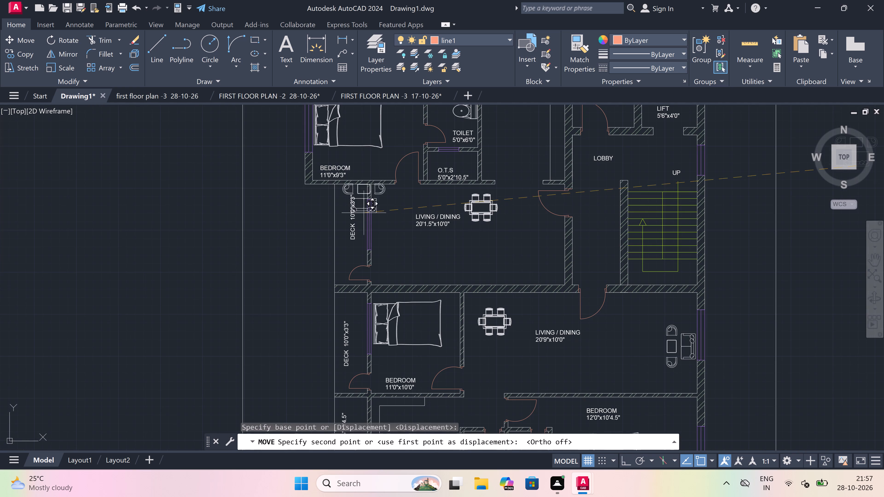
scroll(449, 267, "up", 4)
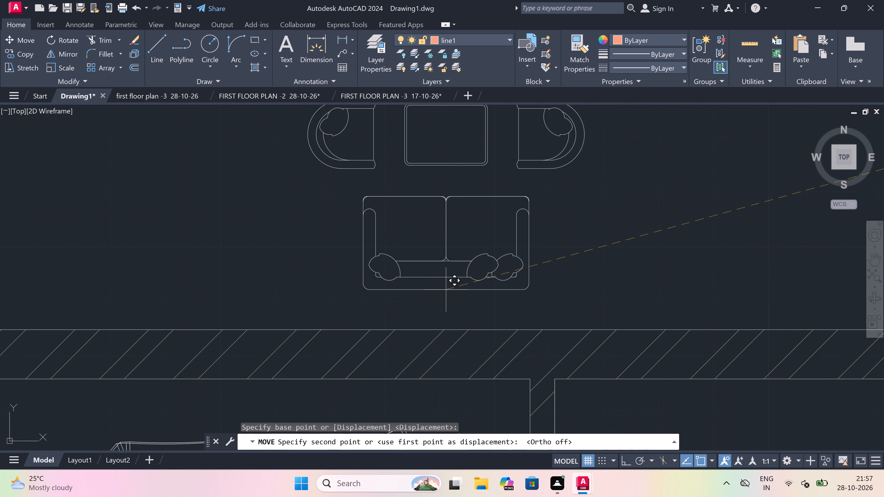
scroll(439, 322, "up", 2)
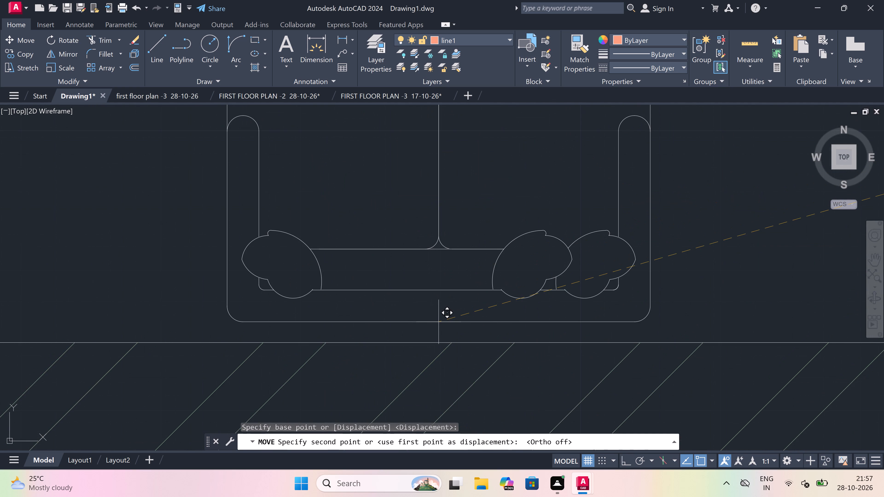
left_click(438, 323)
Examine the whole first floor plan, from the northern rooms to the southern ones, to review the furniture and fixture placement.
scroll(289, 258, "down", 5)
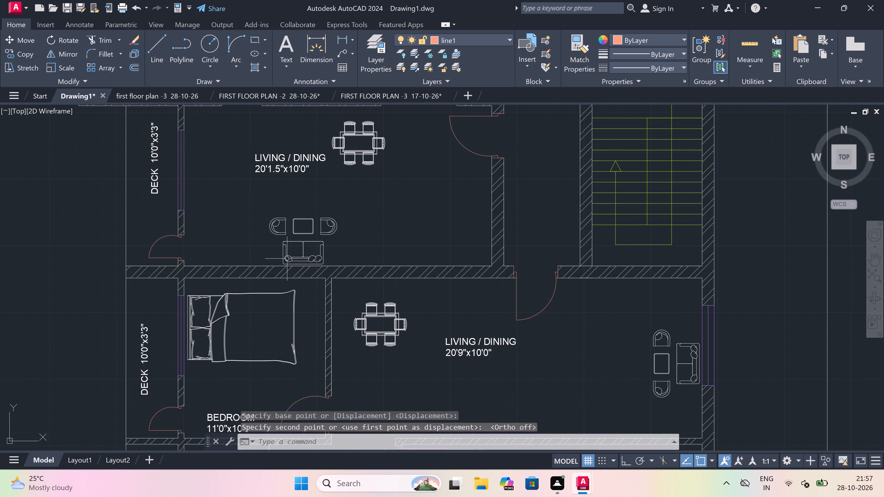
scroll(287, 259, "down", 6)
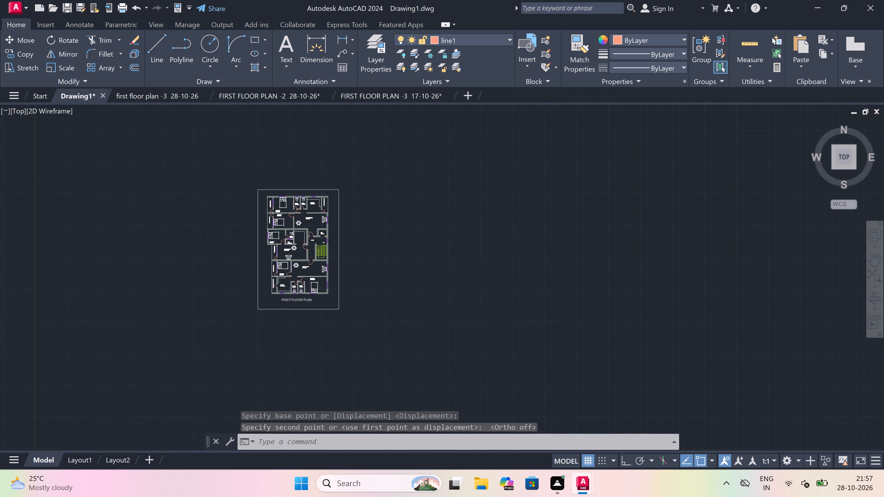
scroll(298, 221, "up", 6)
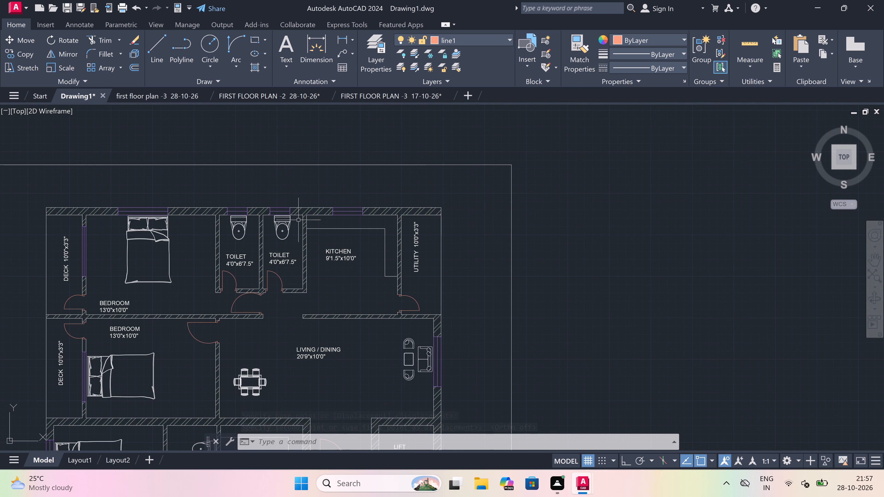
scroll(260, 256, "down", 1)
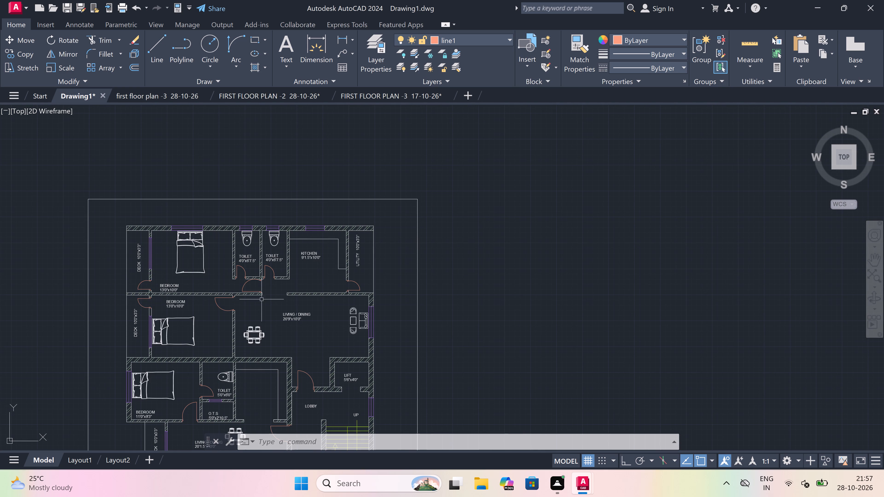
scroll(327, 179, "down", 2)
scroll(327, 185, "up", 3)
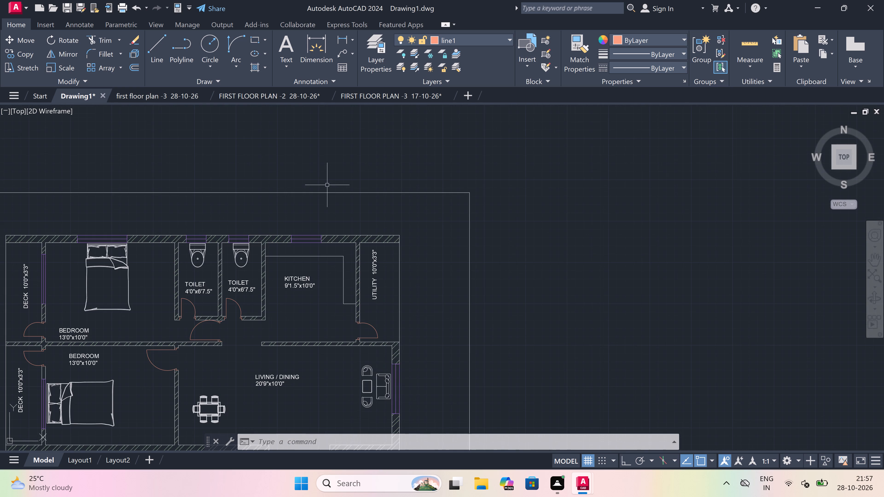
scroll(327, 185, "down", 1)
scroll(325, 222, "up", 2)
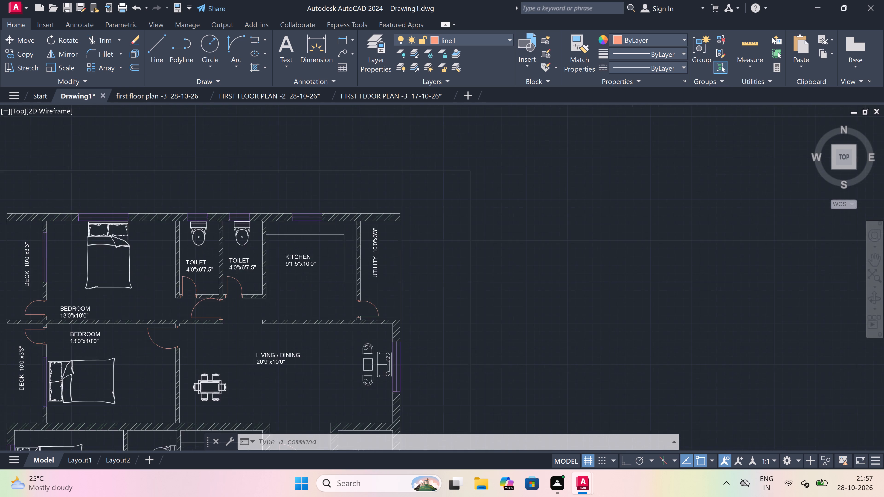
scroll(325, 222, "down", 4)
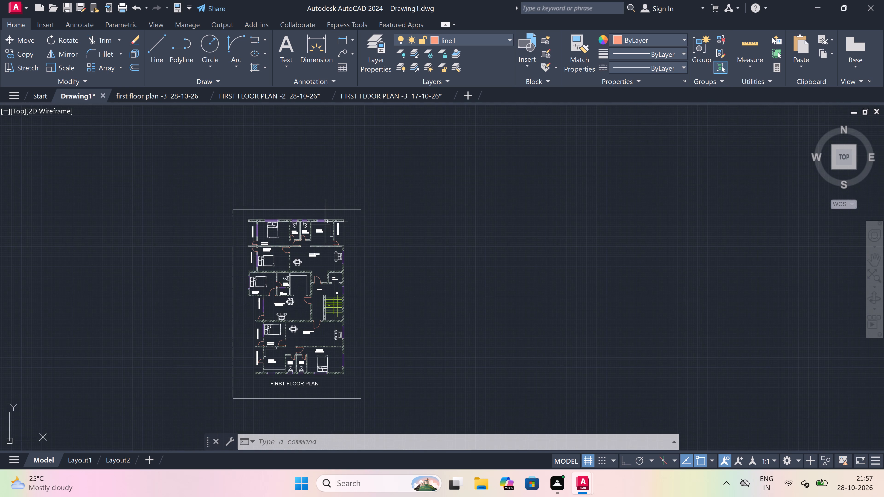
scroll(307, 308, "up", 3)
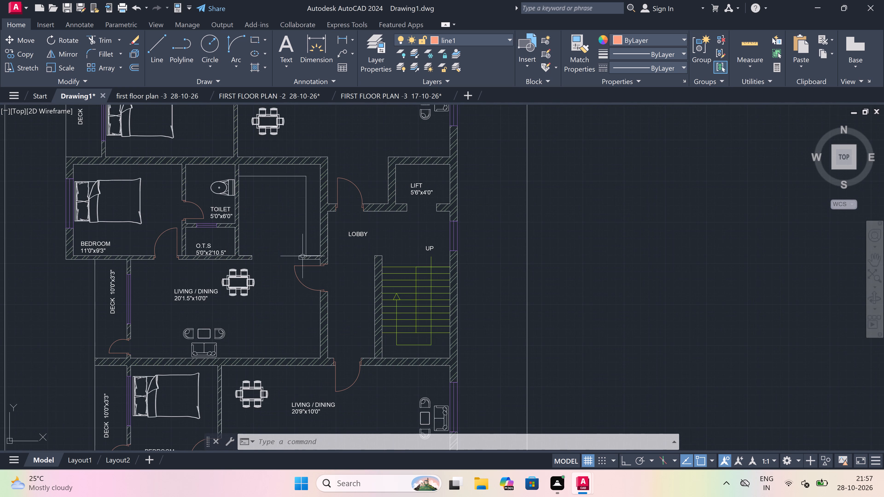
scroll(304, 187, "down", 3)
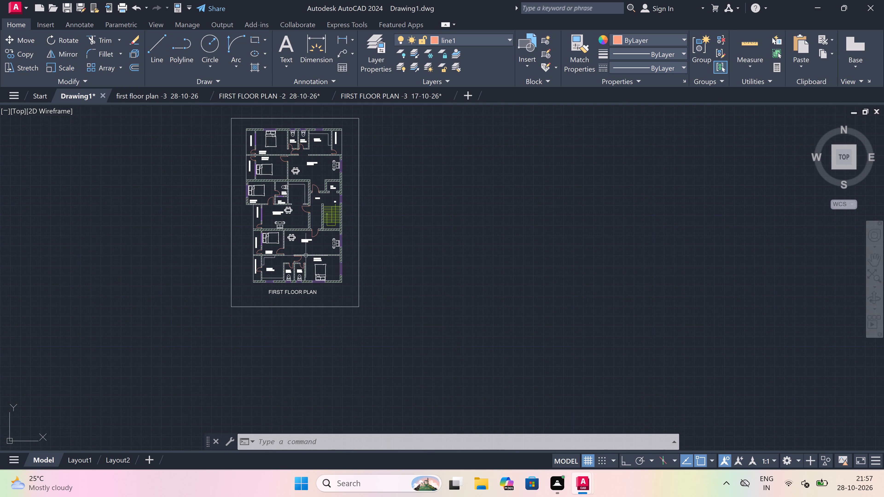
scroll(302, 315, "up", 3)
scroll(307, 278, "down", 4)
Underline the FIRST FLOOR PLAN title with a horizontal line extending slightly past both ends of the text, using Ortho.
scroll(309, 270, "up", 2)
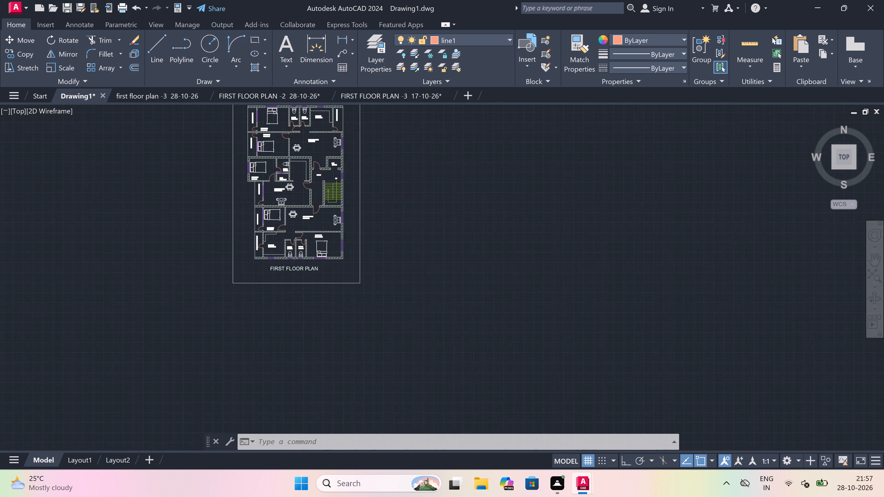
scroll(309, 270, "up", 2)
type("l")
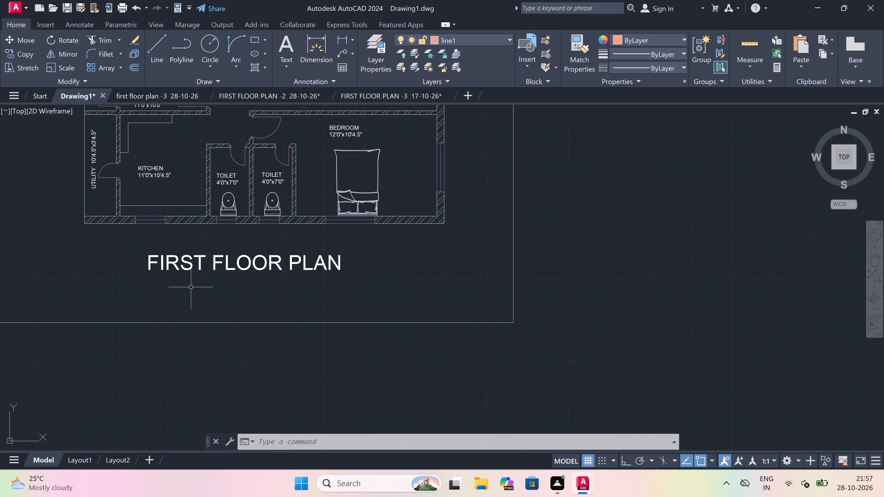
key("space")
scroll(159, 270, "up", 1)
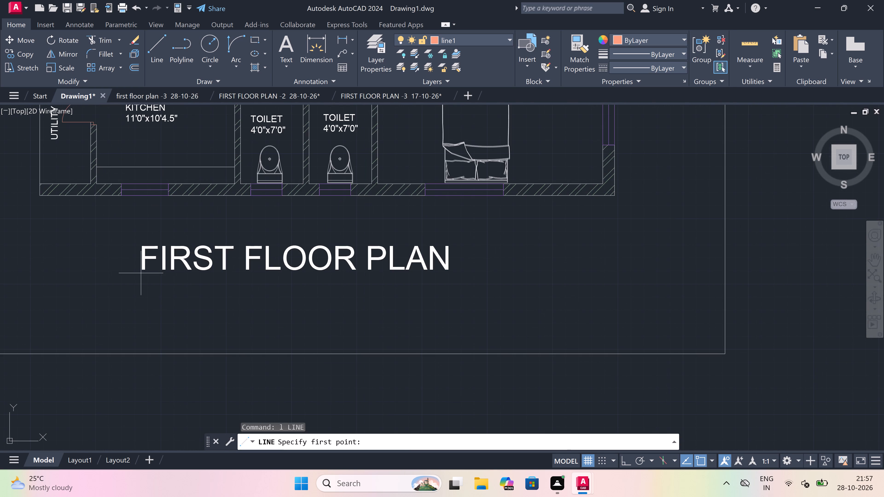
left_click_drag(119, 281, 132, 280)
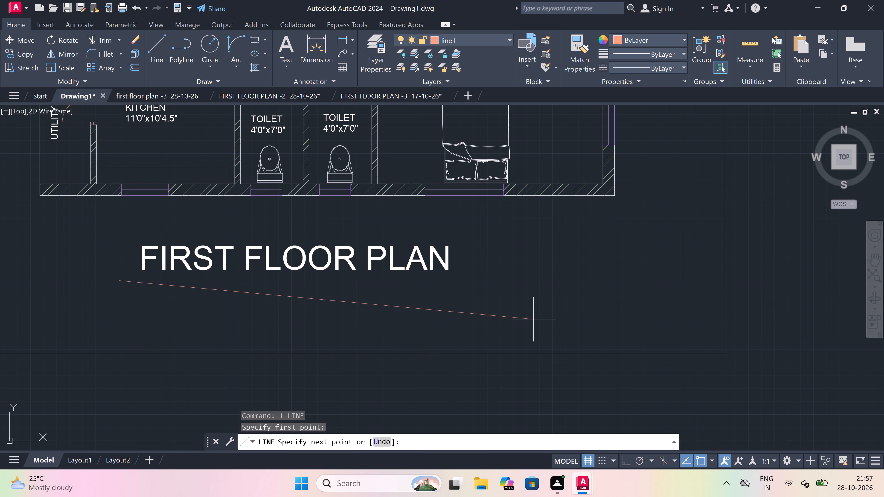
key("F8")
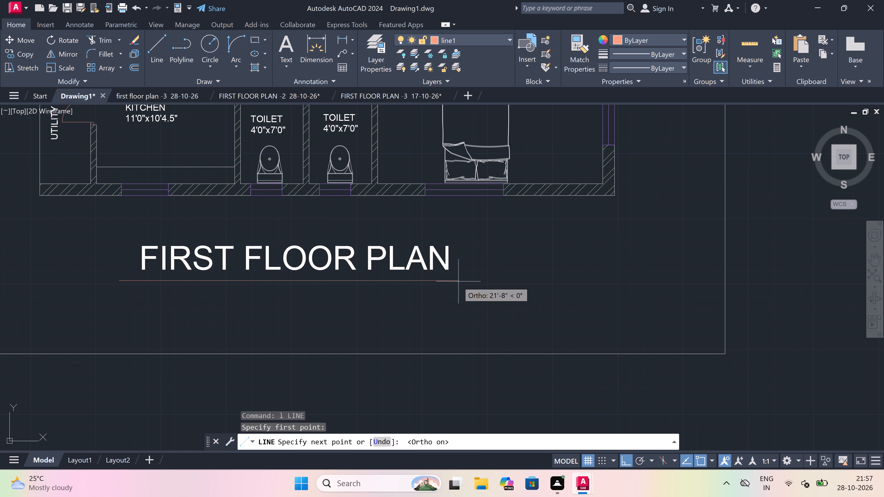
left_click(475, 280)
key("Escape")
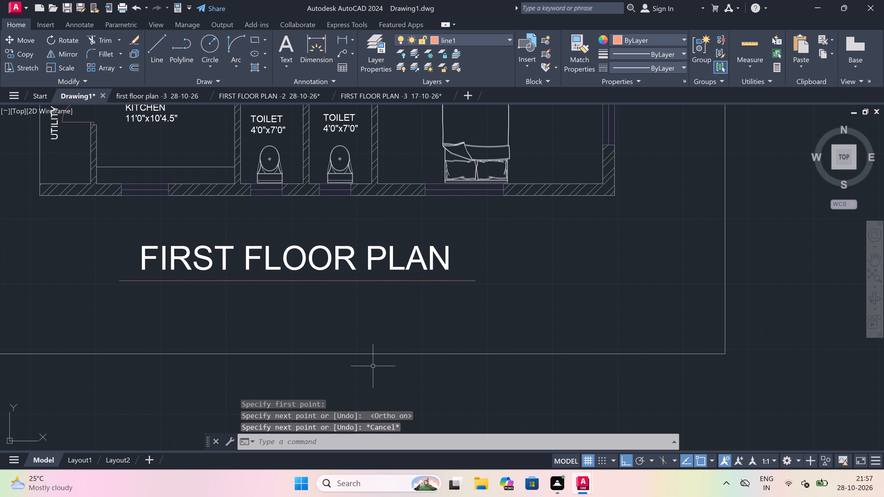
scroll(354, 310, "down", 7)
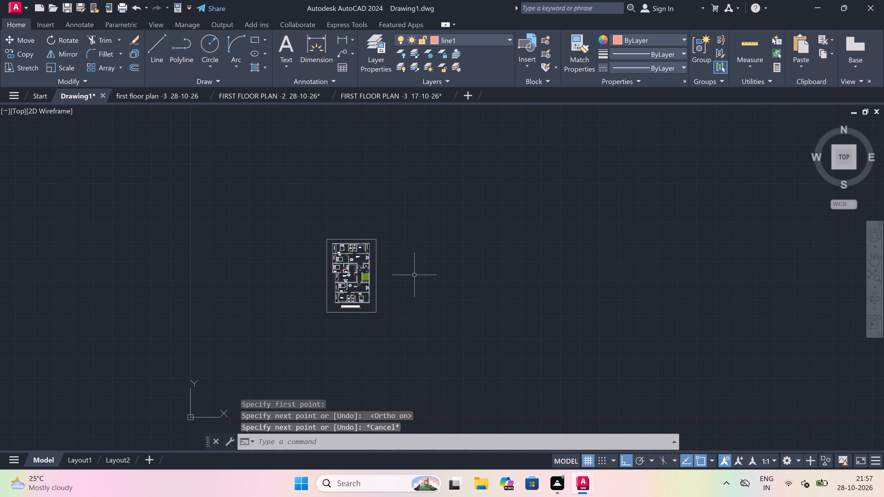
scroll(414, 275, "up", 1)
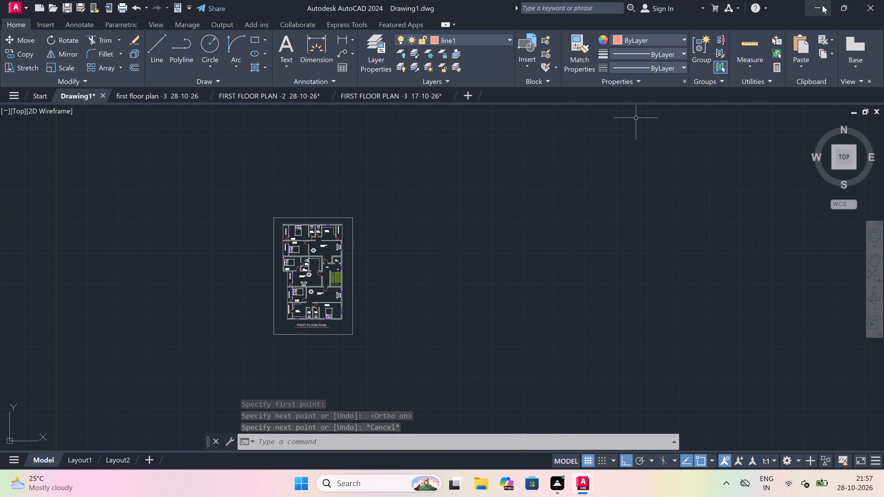
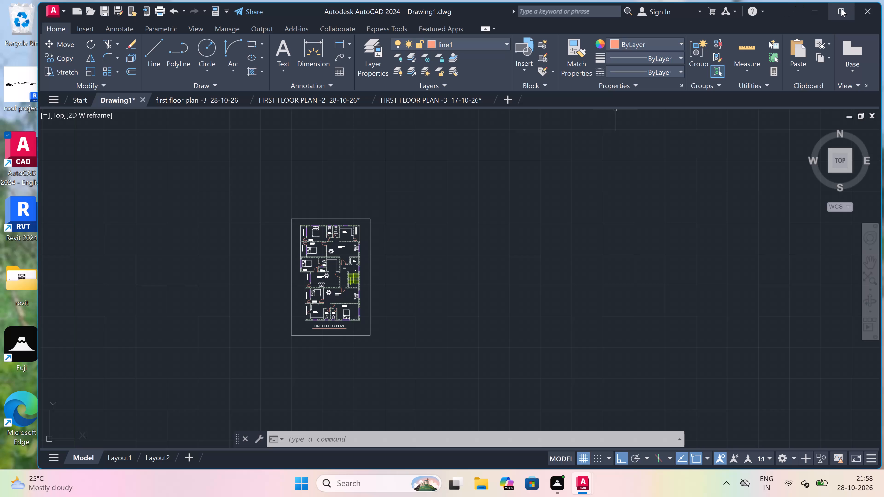
Start a plot of the model with the DWG To PDF.pc3 plotter on ISO A4 (297.00 x 210.00 MM) paper.
left_click(841, 9)
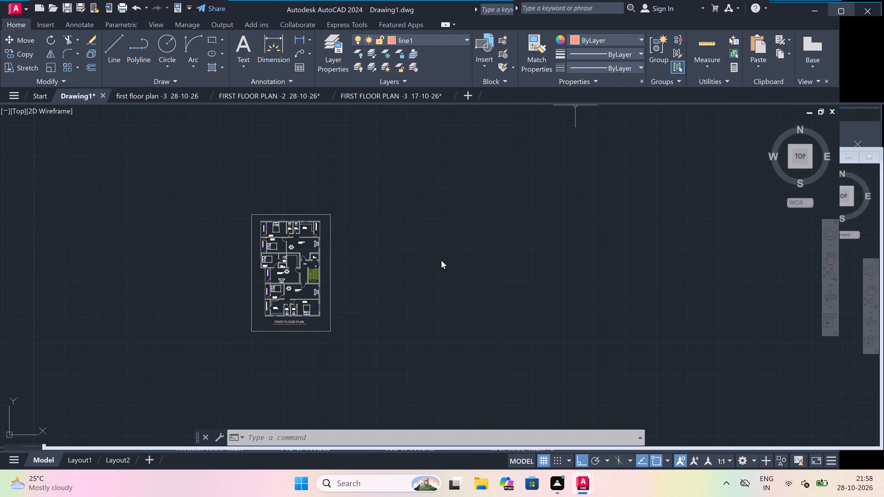
key("ctrl+p")
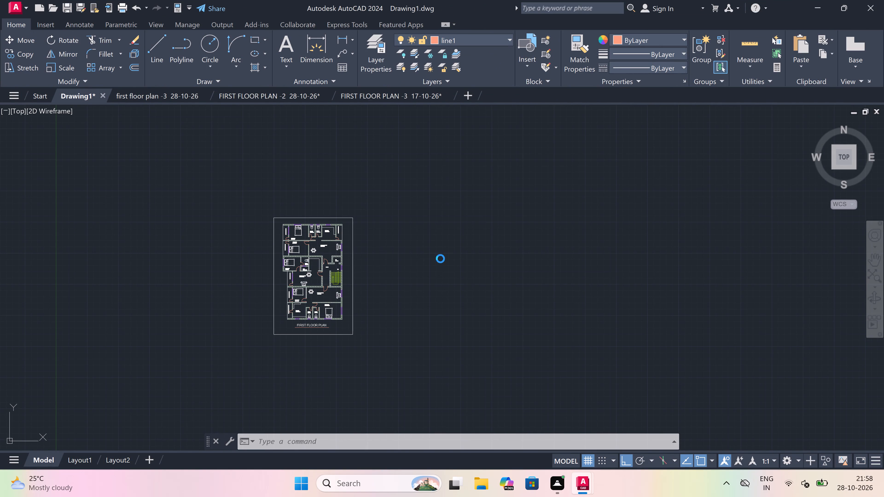
key("Escape")
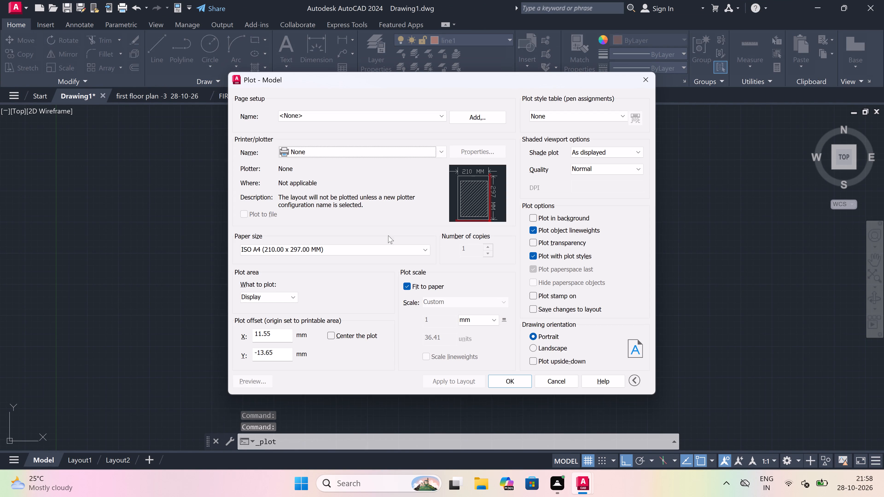
left_click(363, 146)
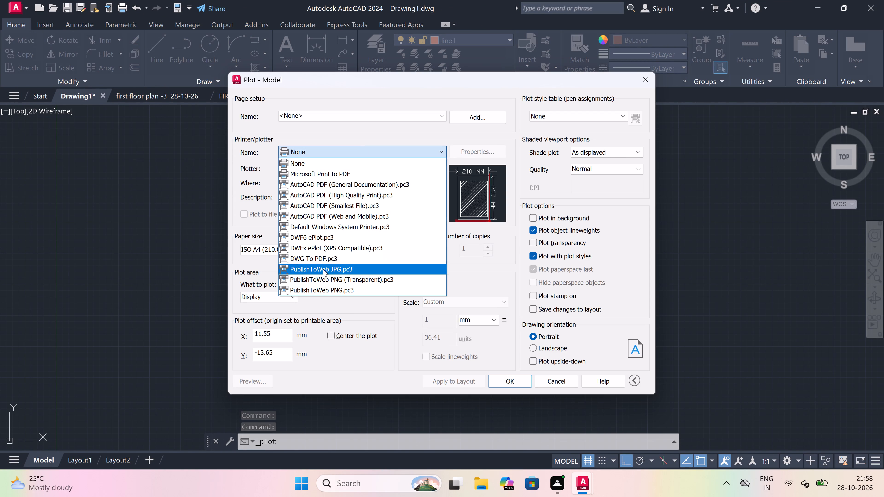
left_click(335, 259)
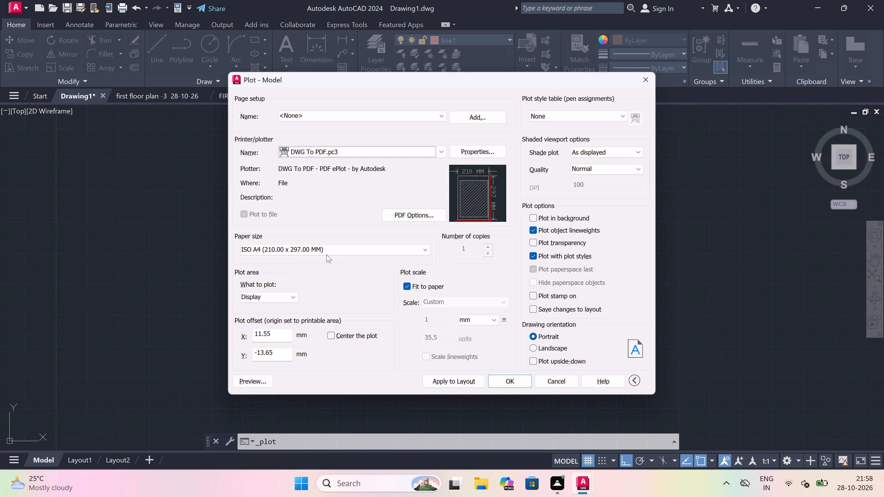
left_click(326, 251)
left_click(280, 265)
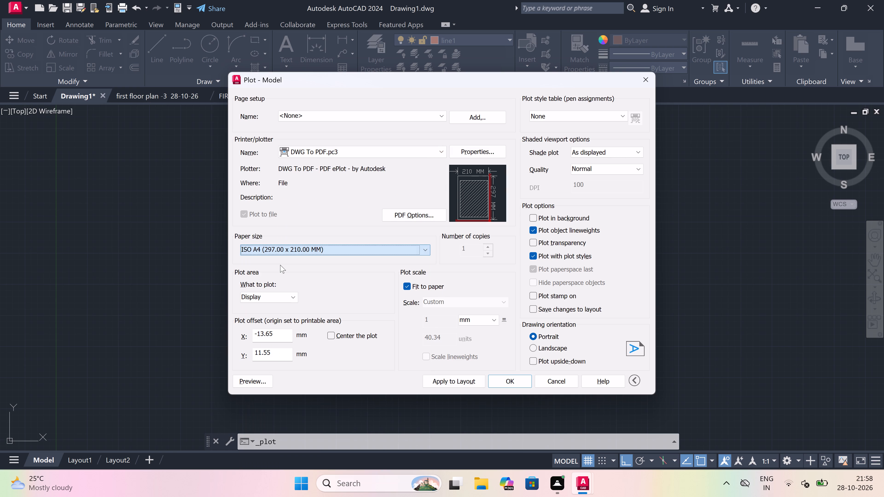
Set the plot area to a window matching the rectangular border around the first floor plan.
left_click(270, 289)
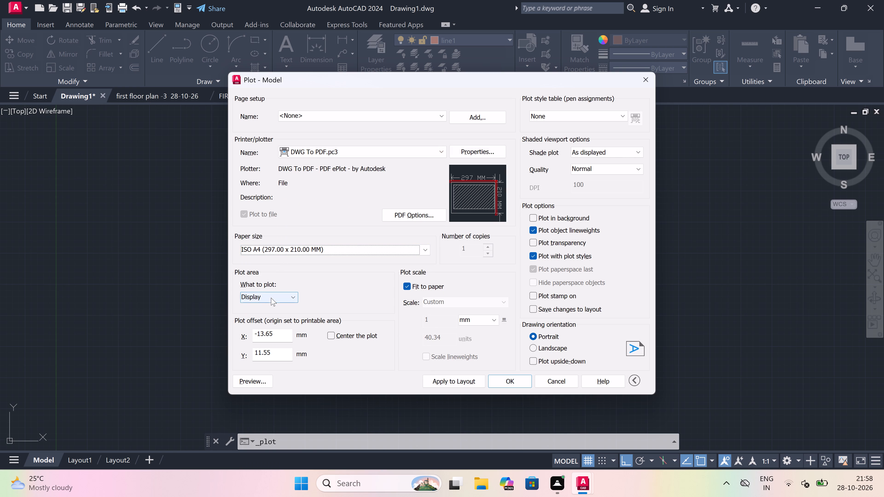
left_click(271, 298)
left_click(273, 328)
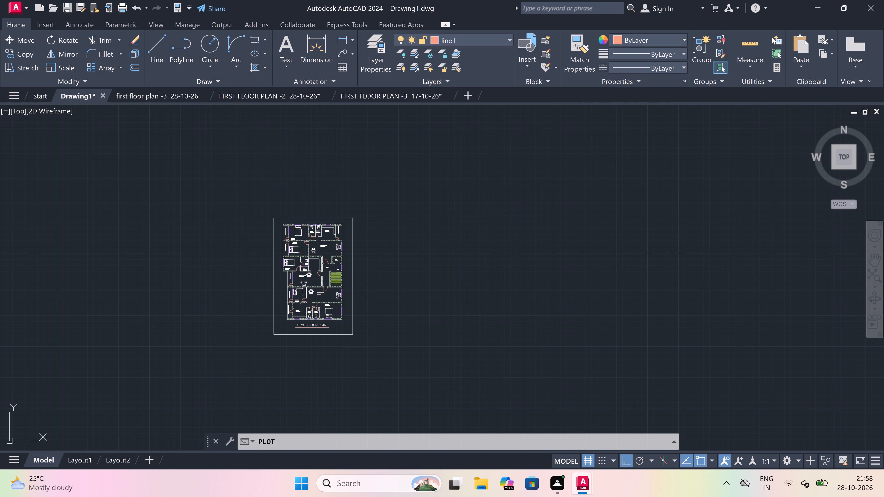
left_click_drag(274, 219, 276, 229)
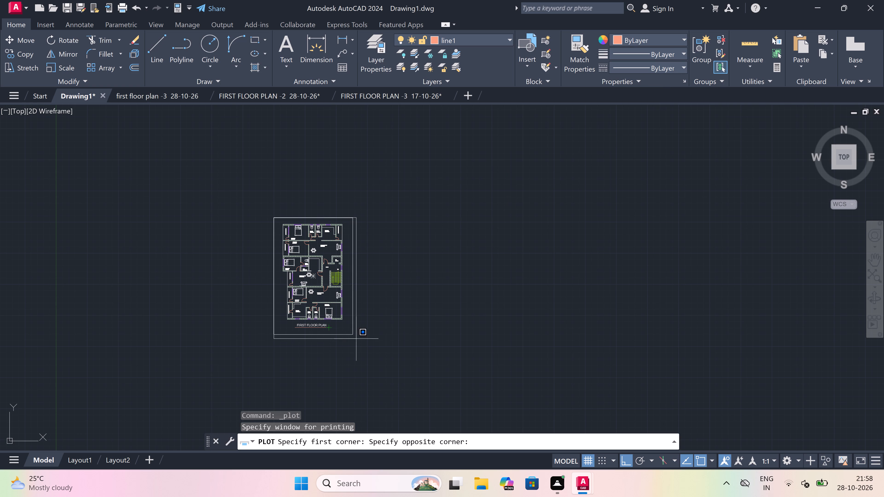
left_click(353, 332)
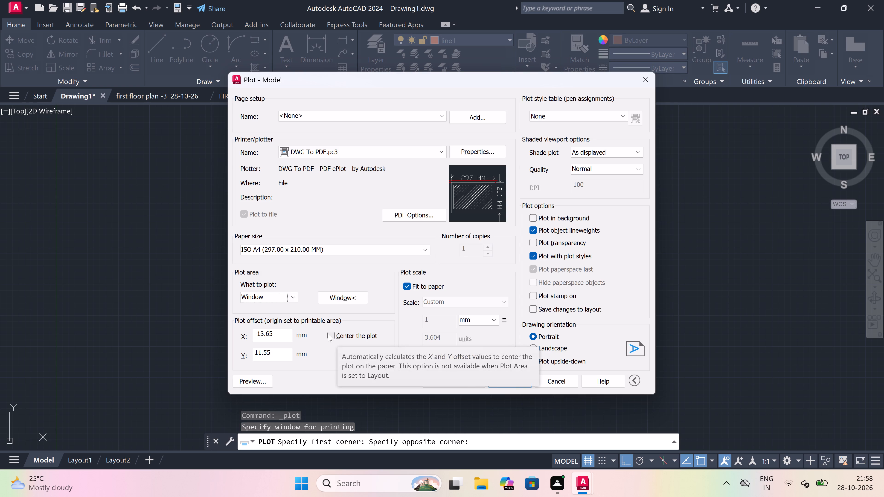
Center the plot, assign the acad.ctb plot style table to all layouts, and apply the settings to the layout.
left_click(329, 335)
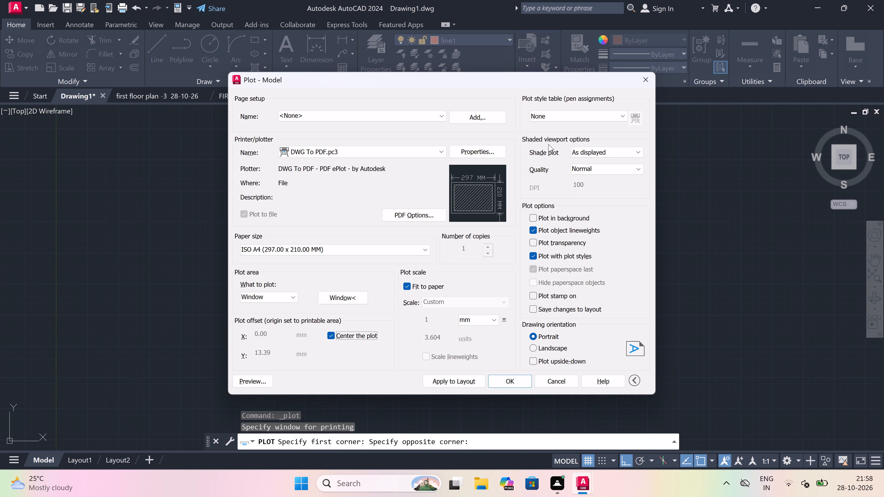
left_click(560, 116)
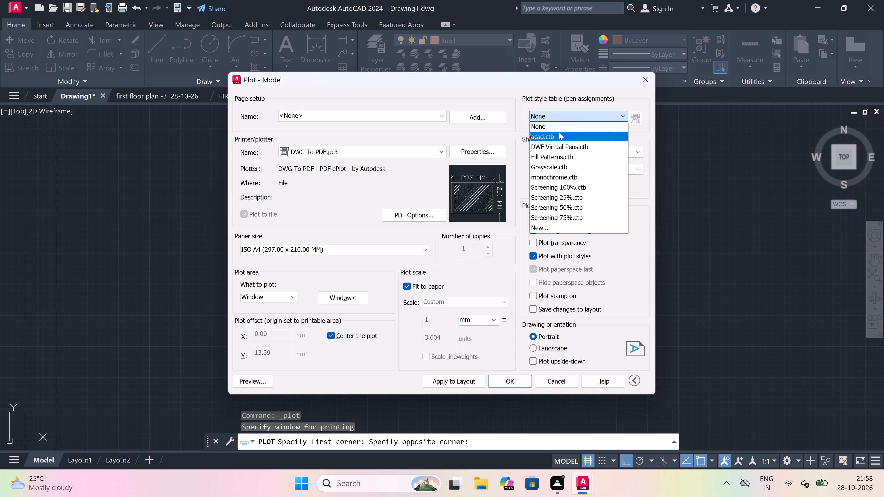
left_click(559, 137)
left_click(439, 267)
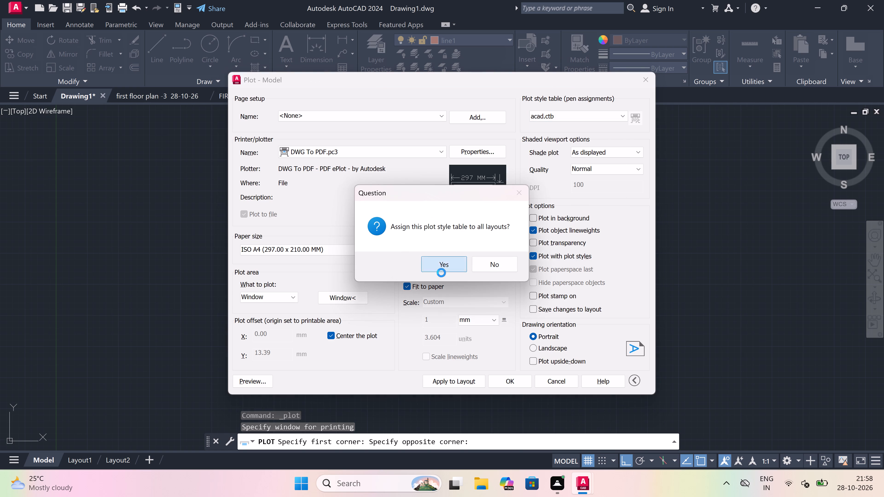
left_click(442, 382)
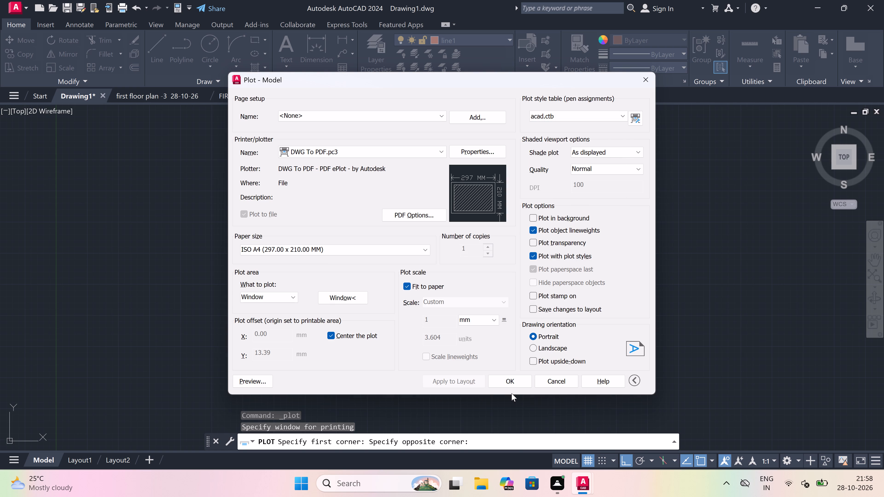
Plot to a PDF named "first floor plan -4 28-10-26" in Documents, and close the resulting PDF view.
left_click(510, 382)
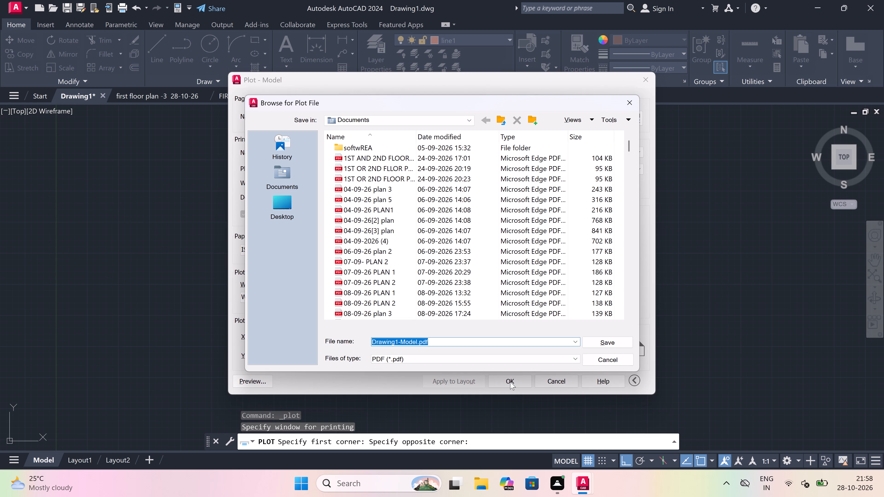
key("BackSpace")
type("first floor plan")
key("space")
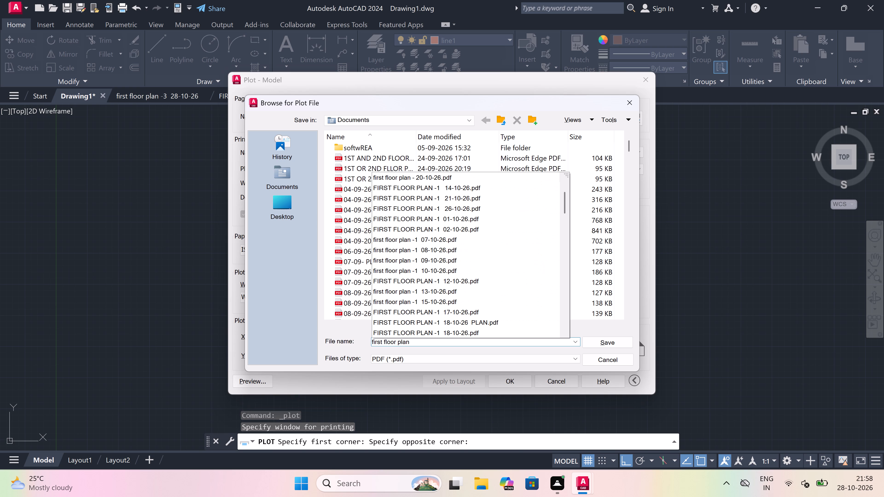
key("minus")
type("4")
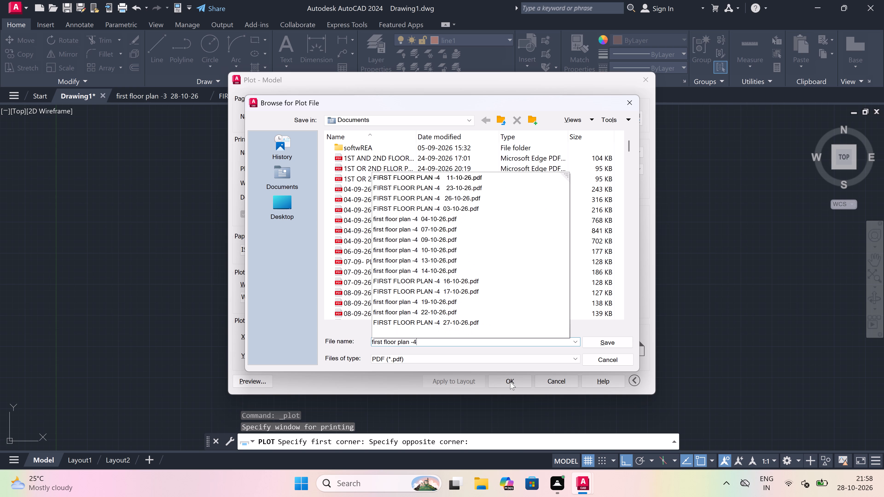
key("space")
key("space")
key("2")
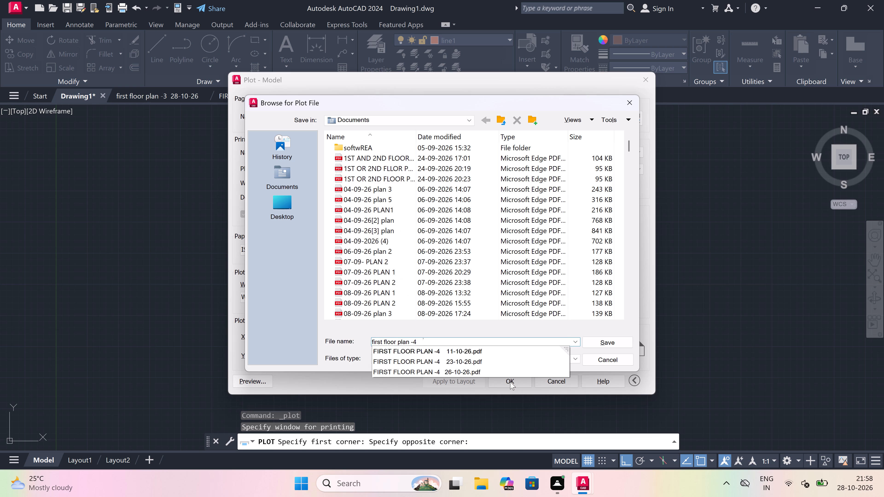
type("8-")
key("1")
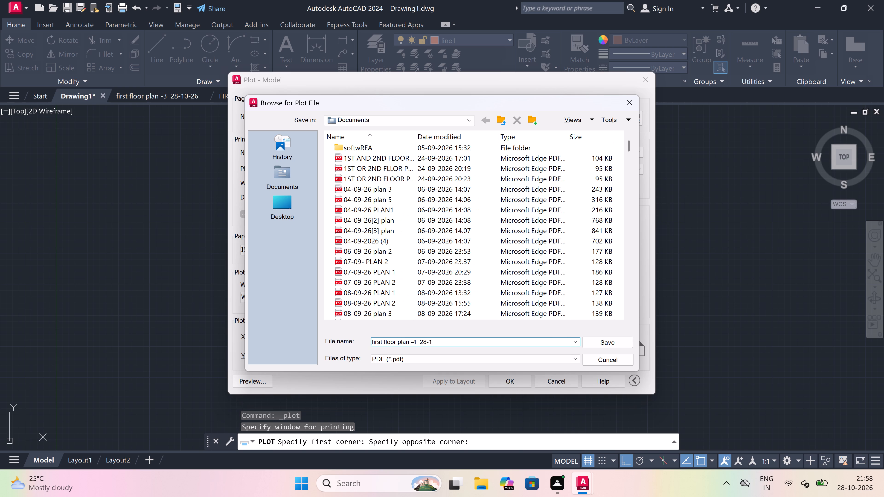
type("0-2")
key("6")
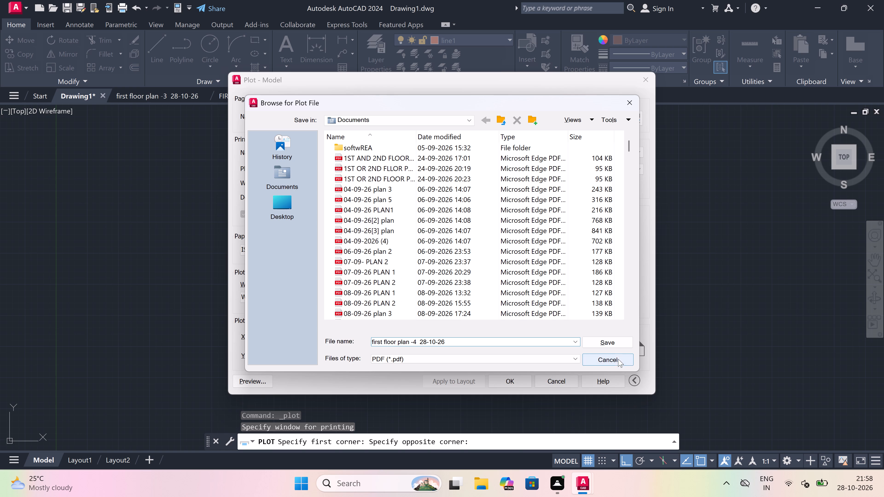
left_click(617, 346)
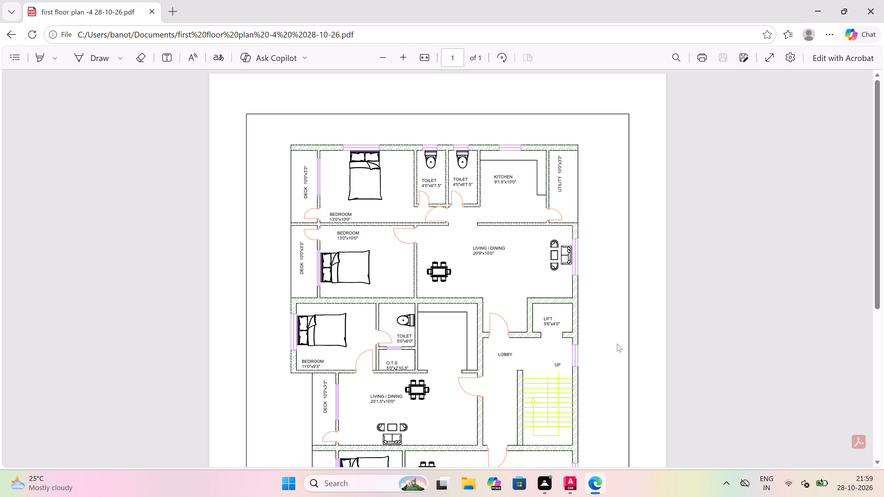
left_click(865, 9)
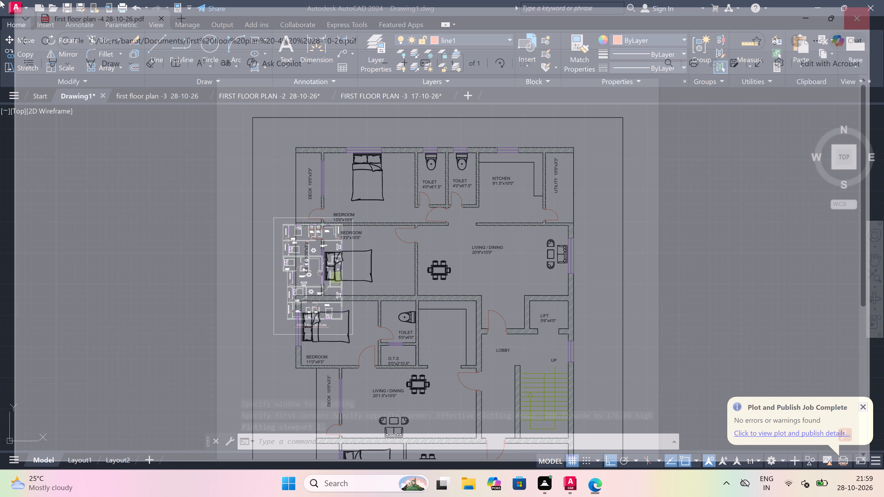
Save the drawing in Downloads as an AutoCAD 2018 drawing named "first floor plan -4 28-10-26".
left_click(14, 9)
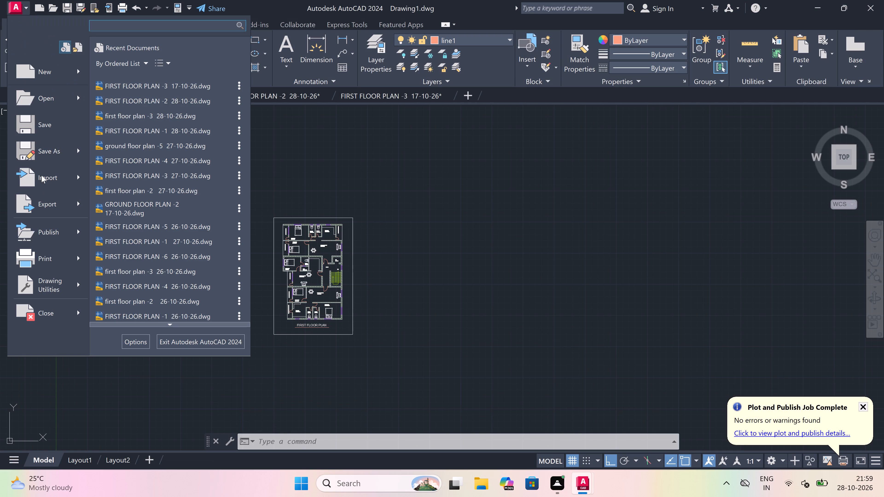
left_click(47, 151)
key("BackSpace")
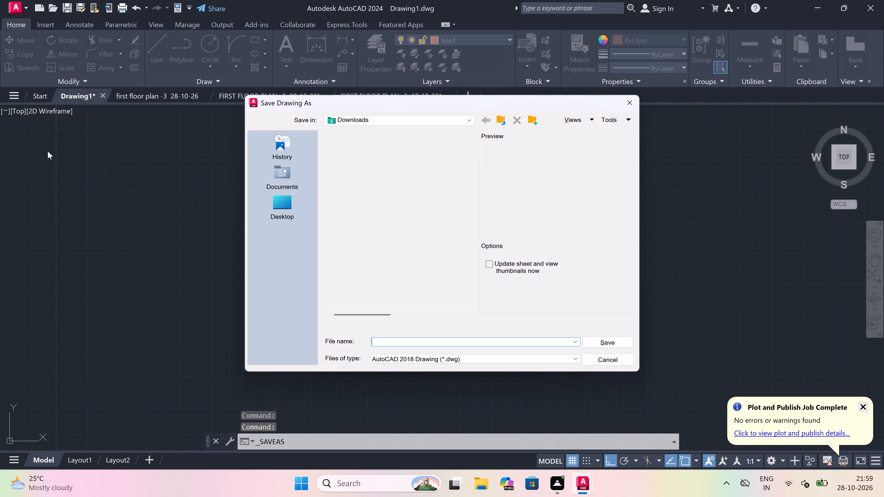
type("first fl")
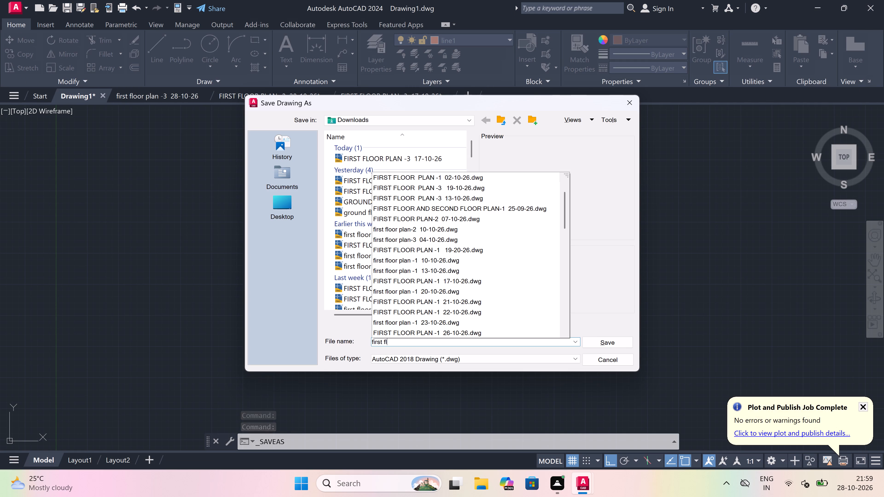
type("rr")
key("BackSpace")
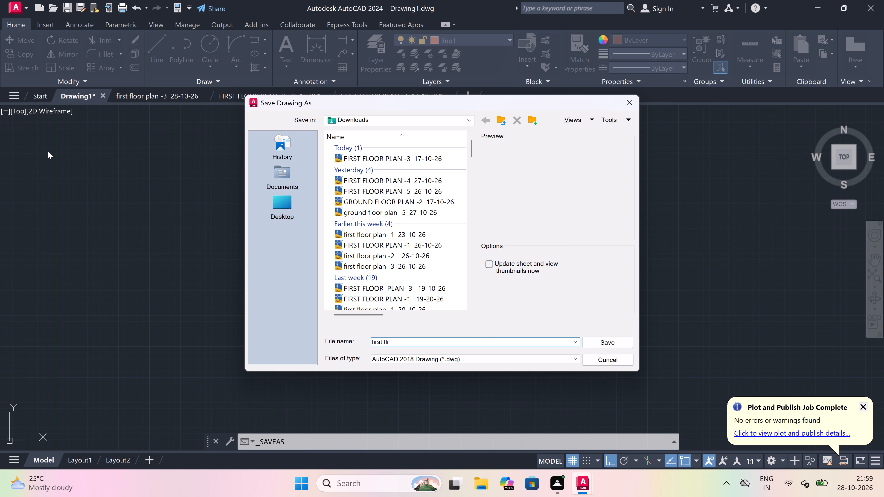
key("BackSpace")
key("BackSpace")
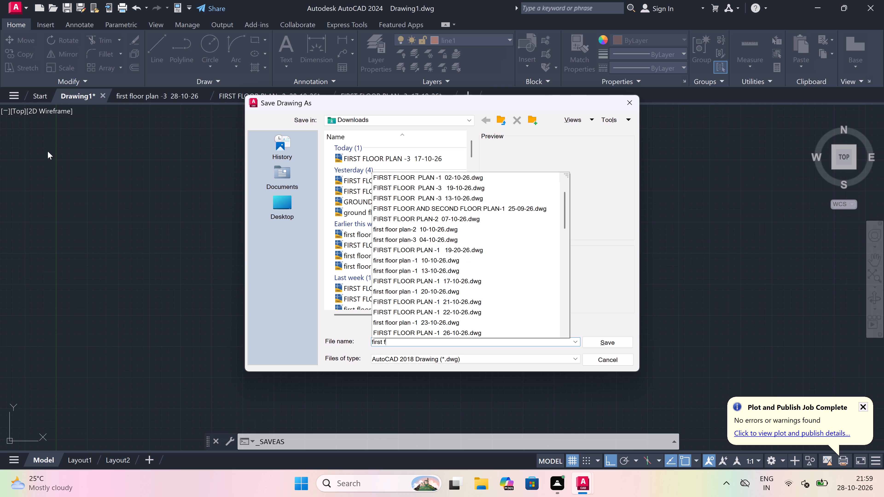
key("BackSpace")
key("f")
type("loor")
key("space")
type("pla")
type("n")
key("space")
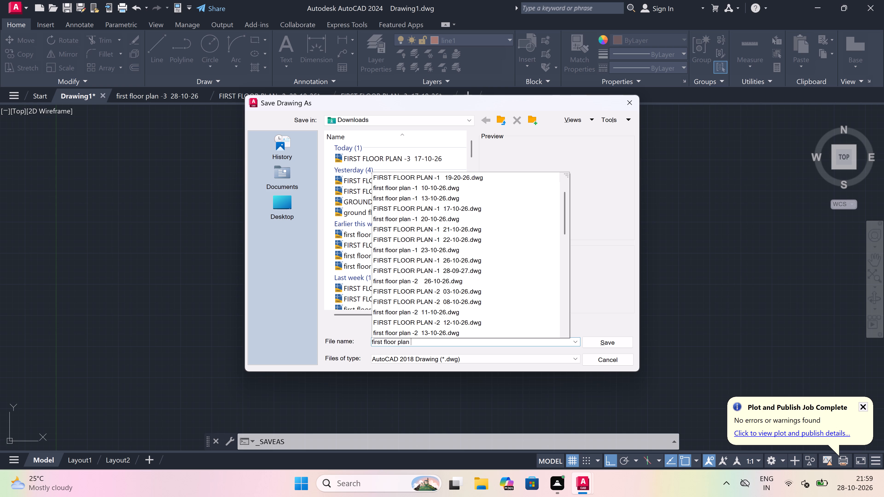
type("pl")
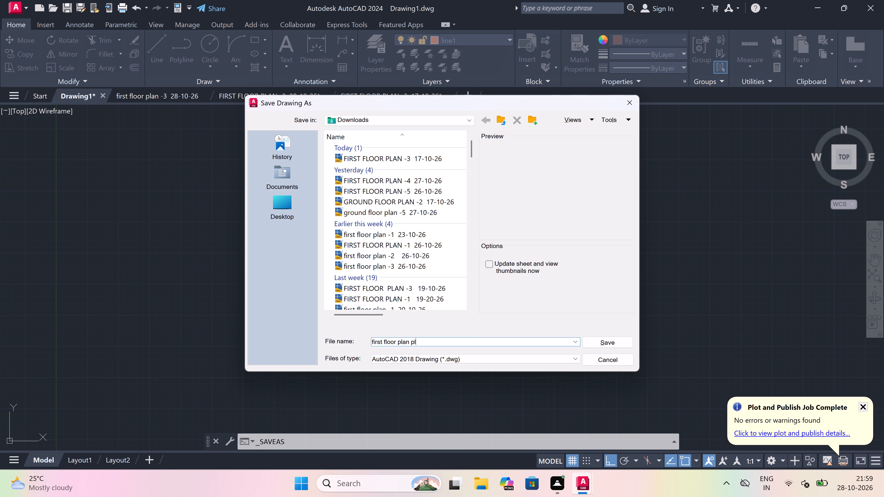
key("a")
key("n")
key("BackSpace")
key("BackSpace")
key("BackSpace")
key("BackSpace")
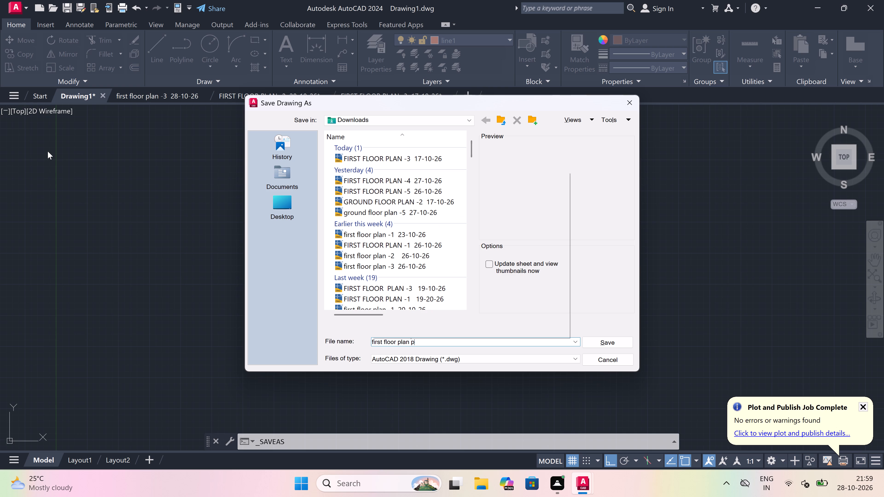
key("minus")
type("4")
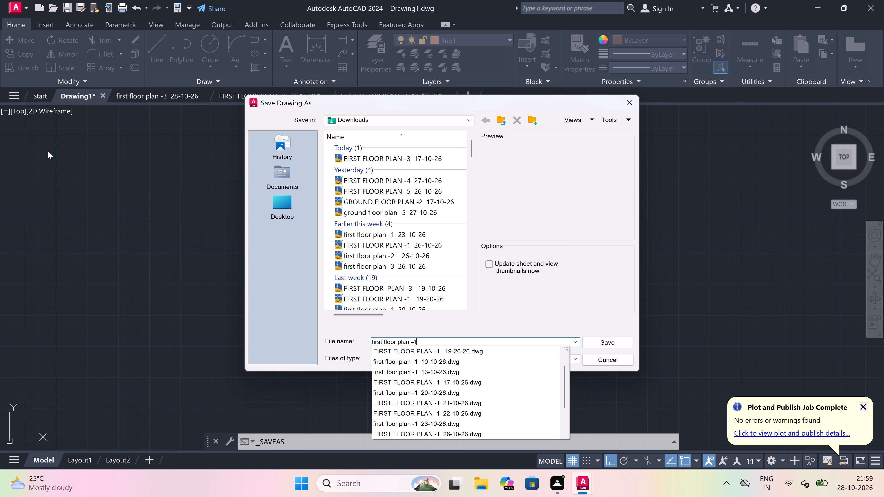
key("space")
key("space")
type("28")
key("minus")
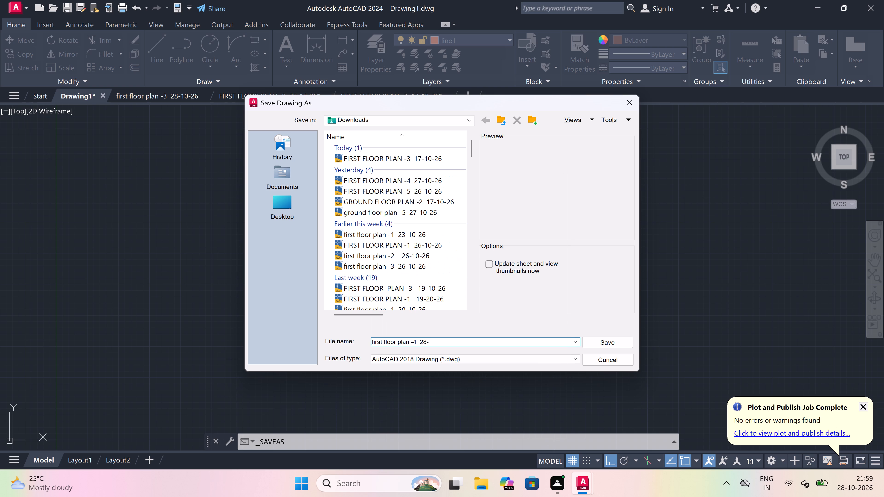
key("1")
type("0-")
key("2")
key("6")
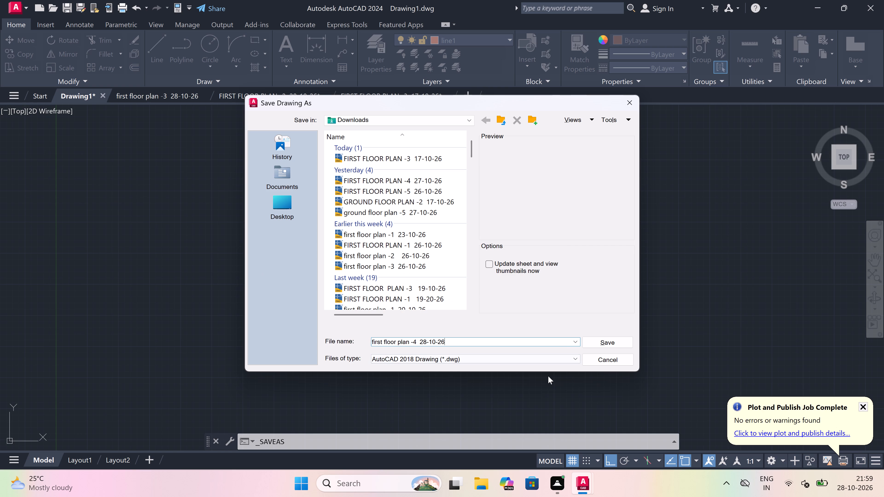
left_click(611, 343)
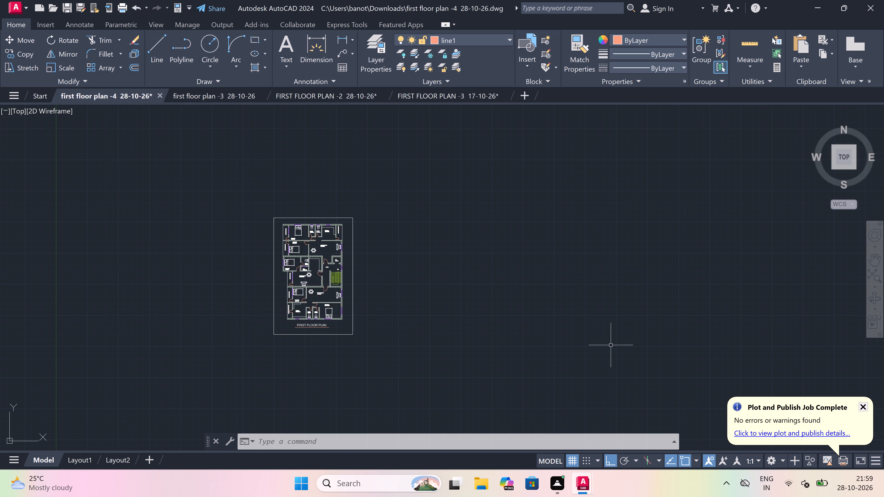
Exit AutoCAD, saving the changes to the open drawings FIRST FLOOR PLAN -2 28-10-26 and FIRST FLOOR PLAN -3 17-10-26.
left_click(876, 0)
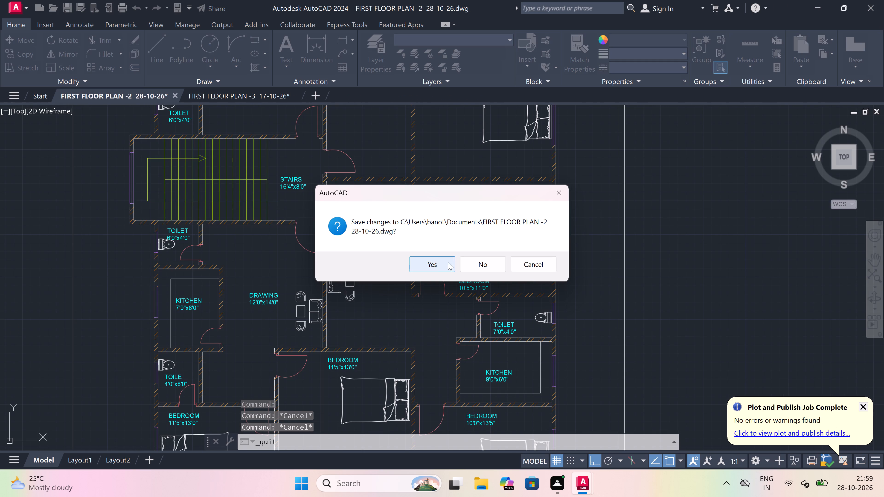
left_click(440, 264)
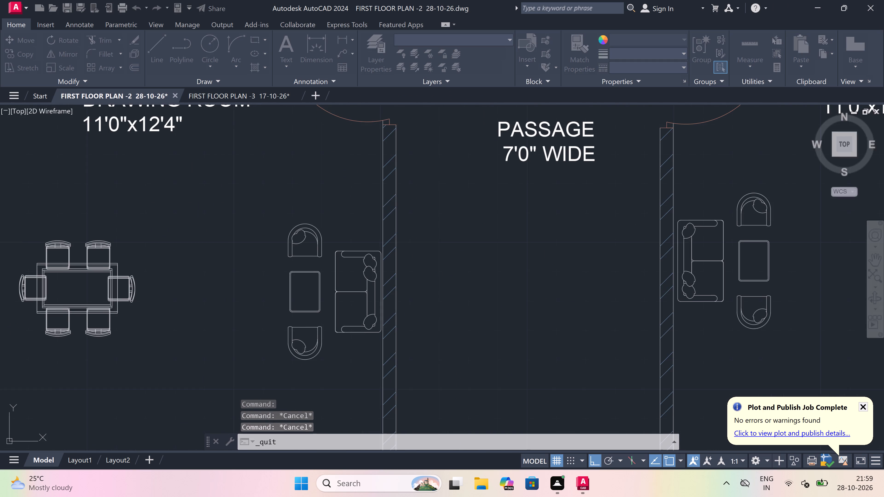
left_click(424, 267)
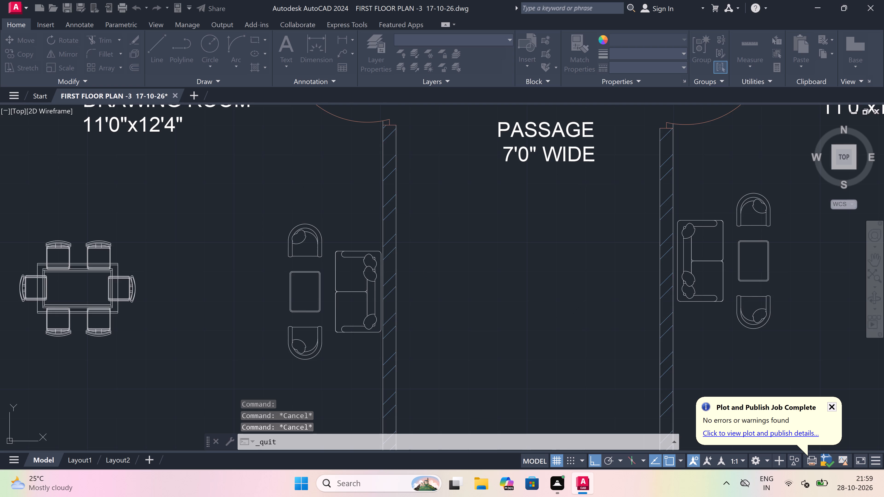